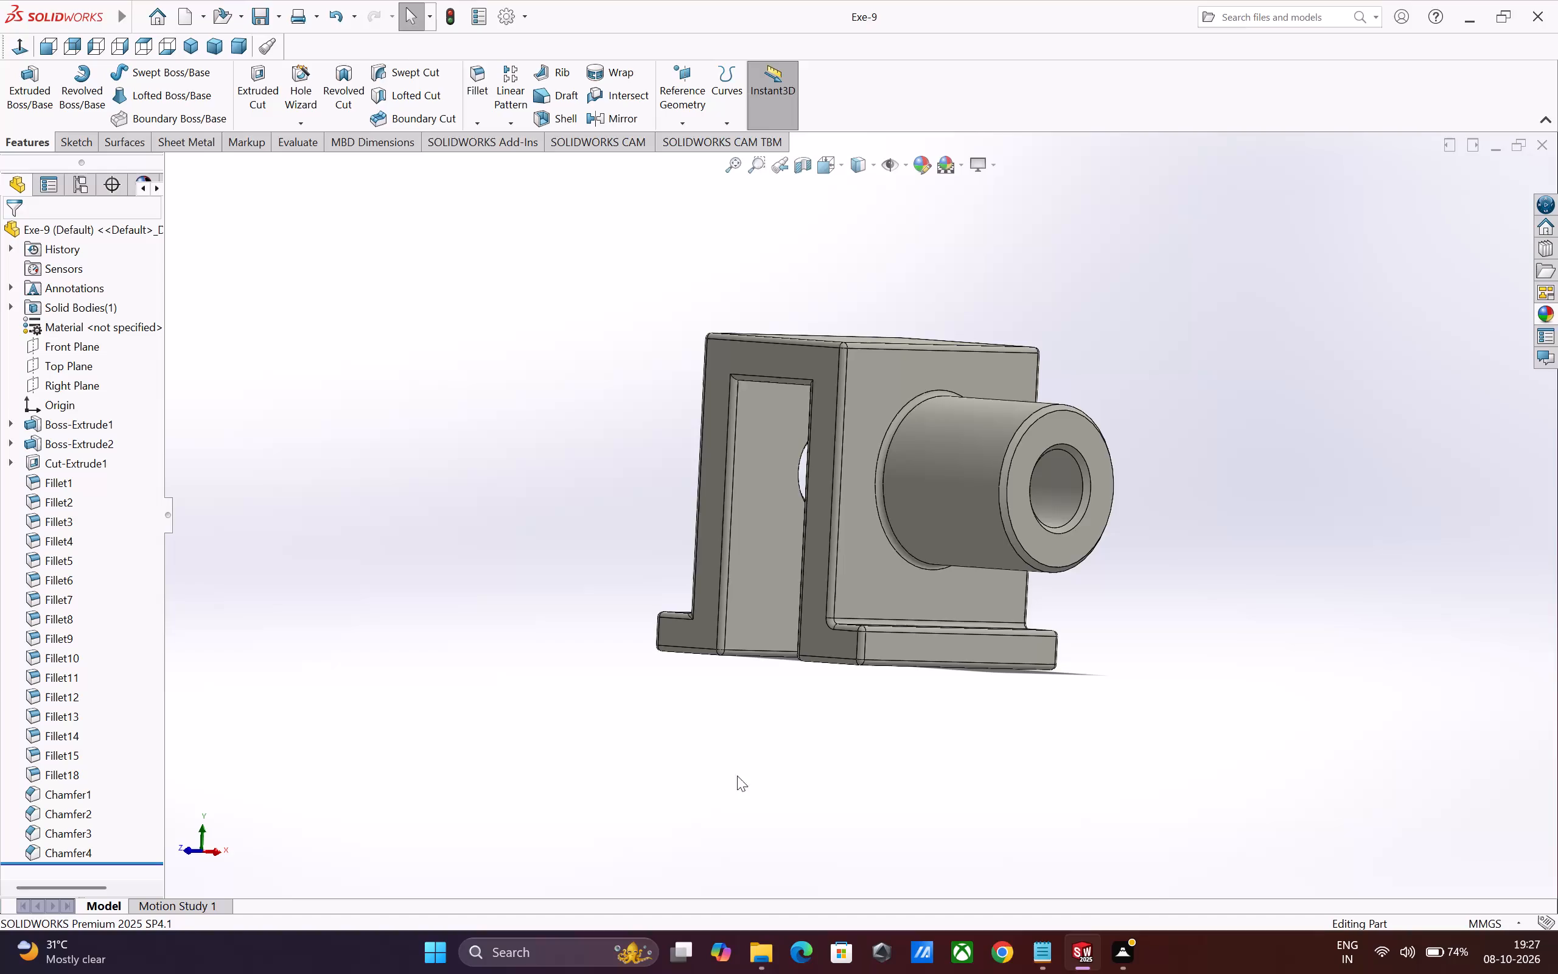
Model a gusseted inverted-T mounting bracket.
Create a new part document.
key(ctrl+n)
click(703, 589)
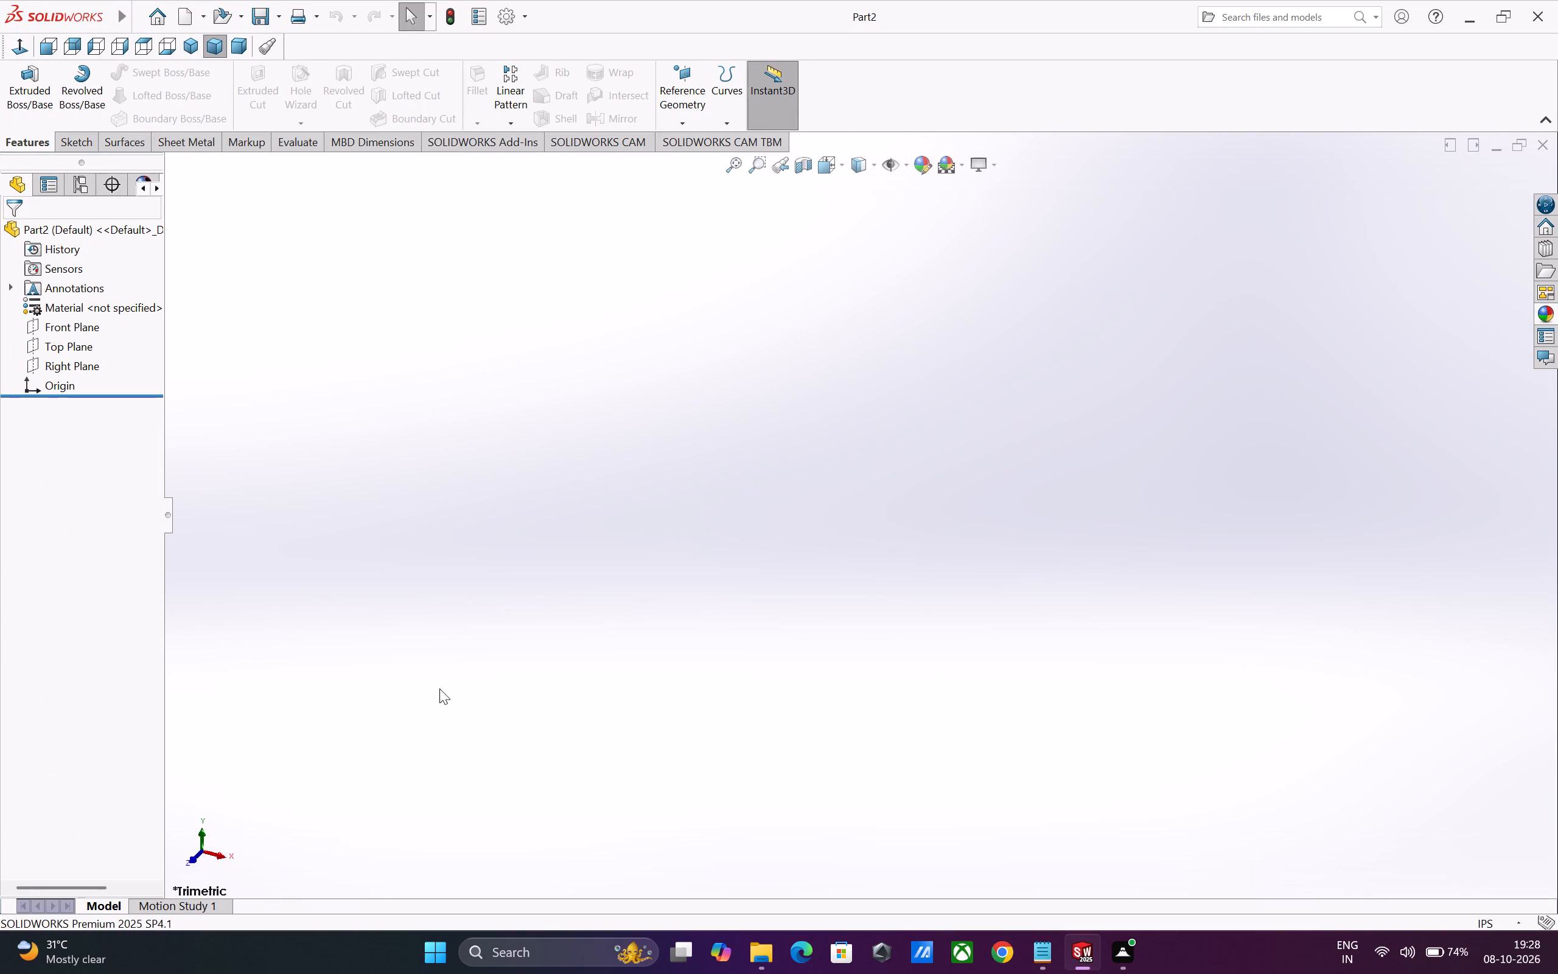
On the Front Plane, sketch a horizontal midpoint line centred on the origin, about 6.09 in long.
click(75, 332)
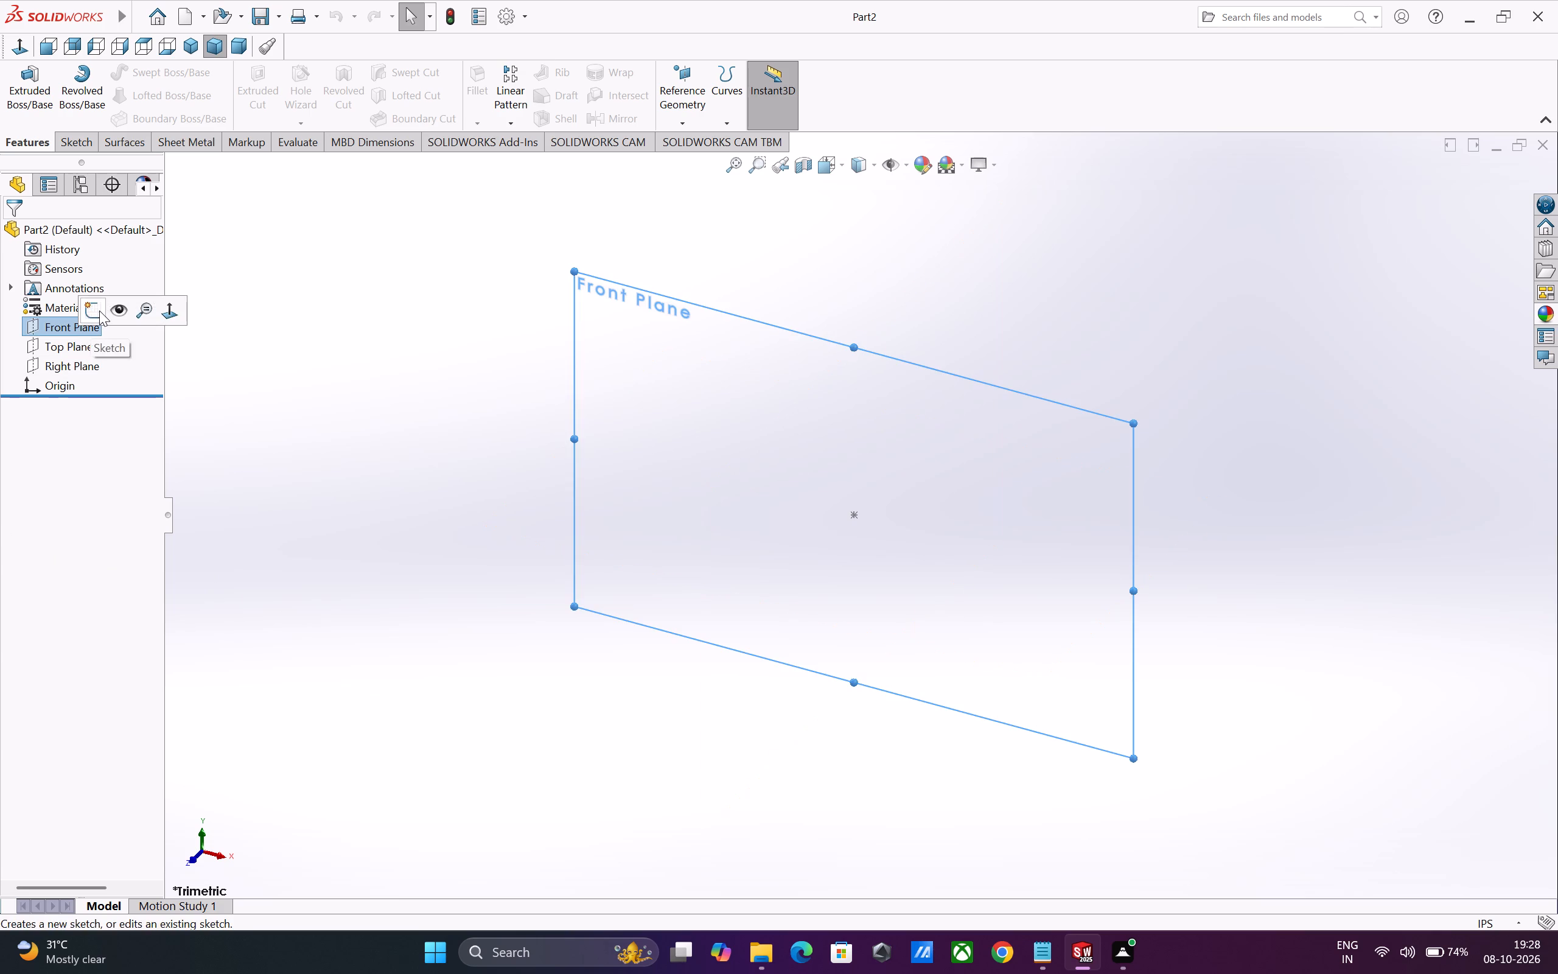
click(99, 310)
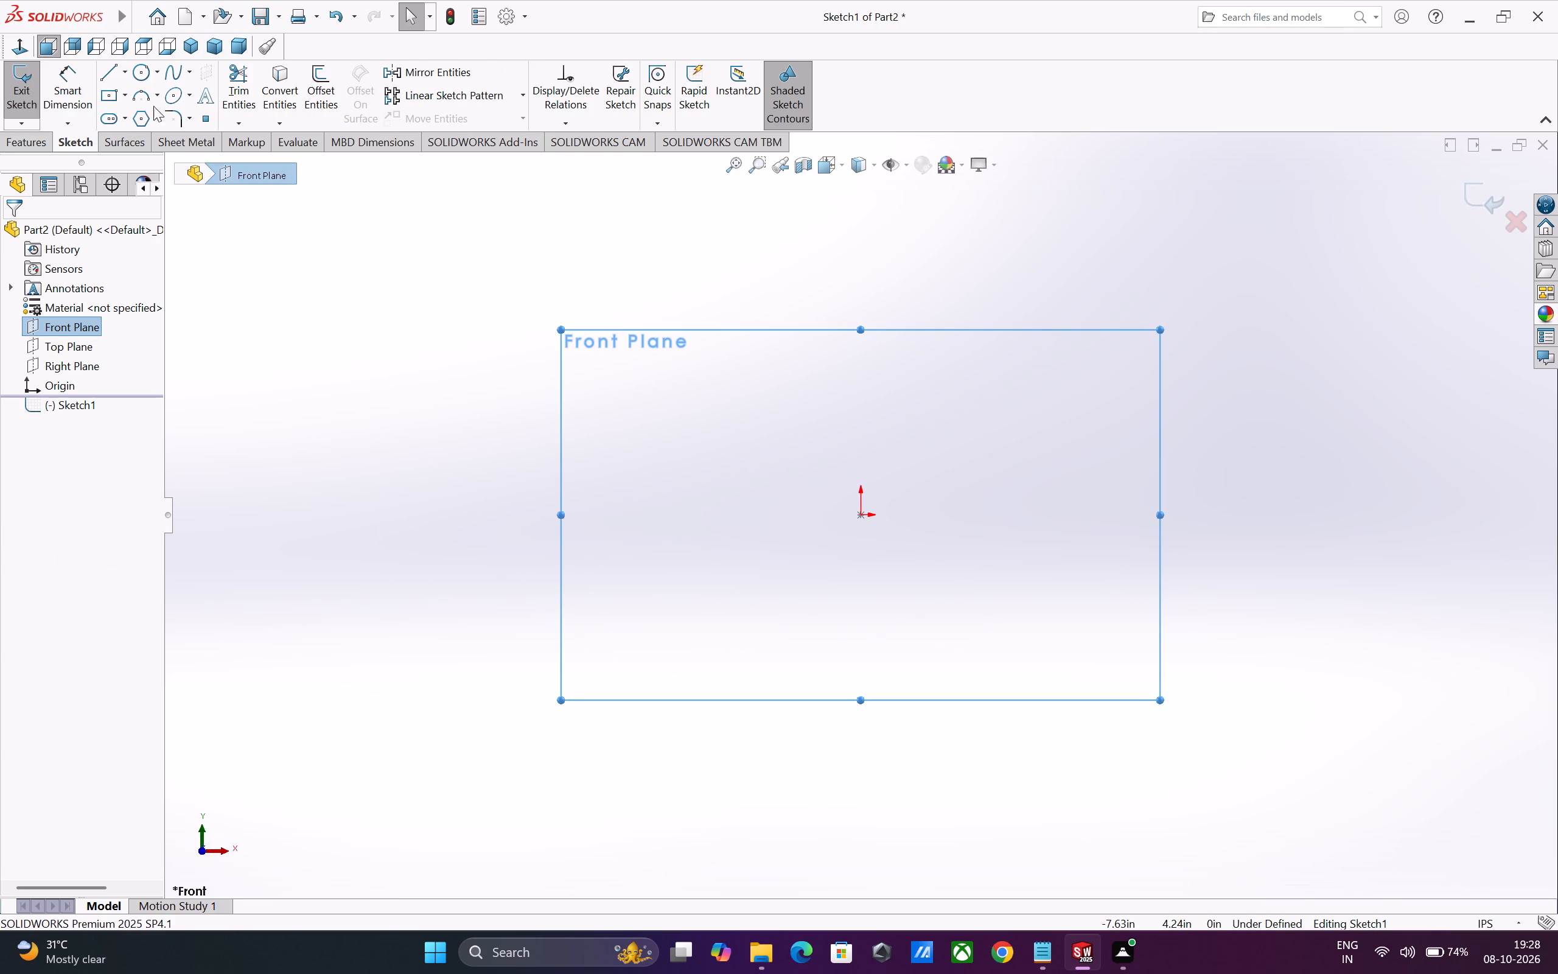
click(113, 74)
click(128, 74)
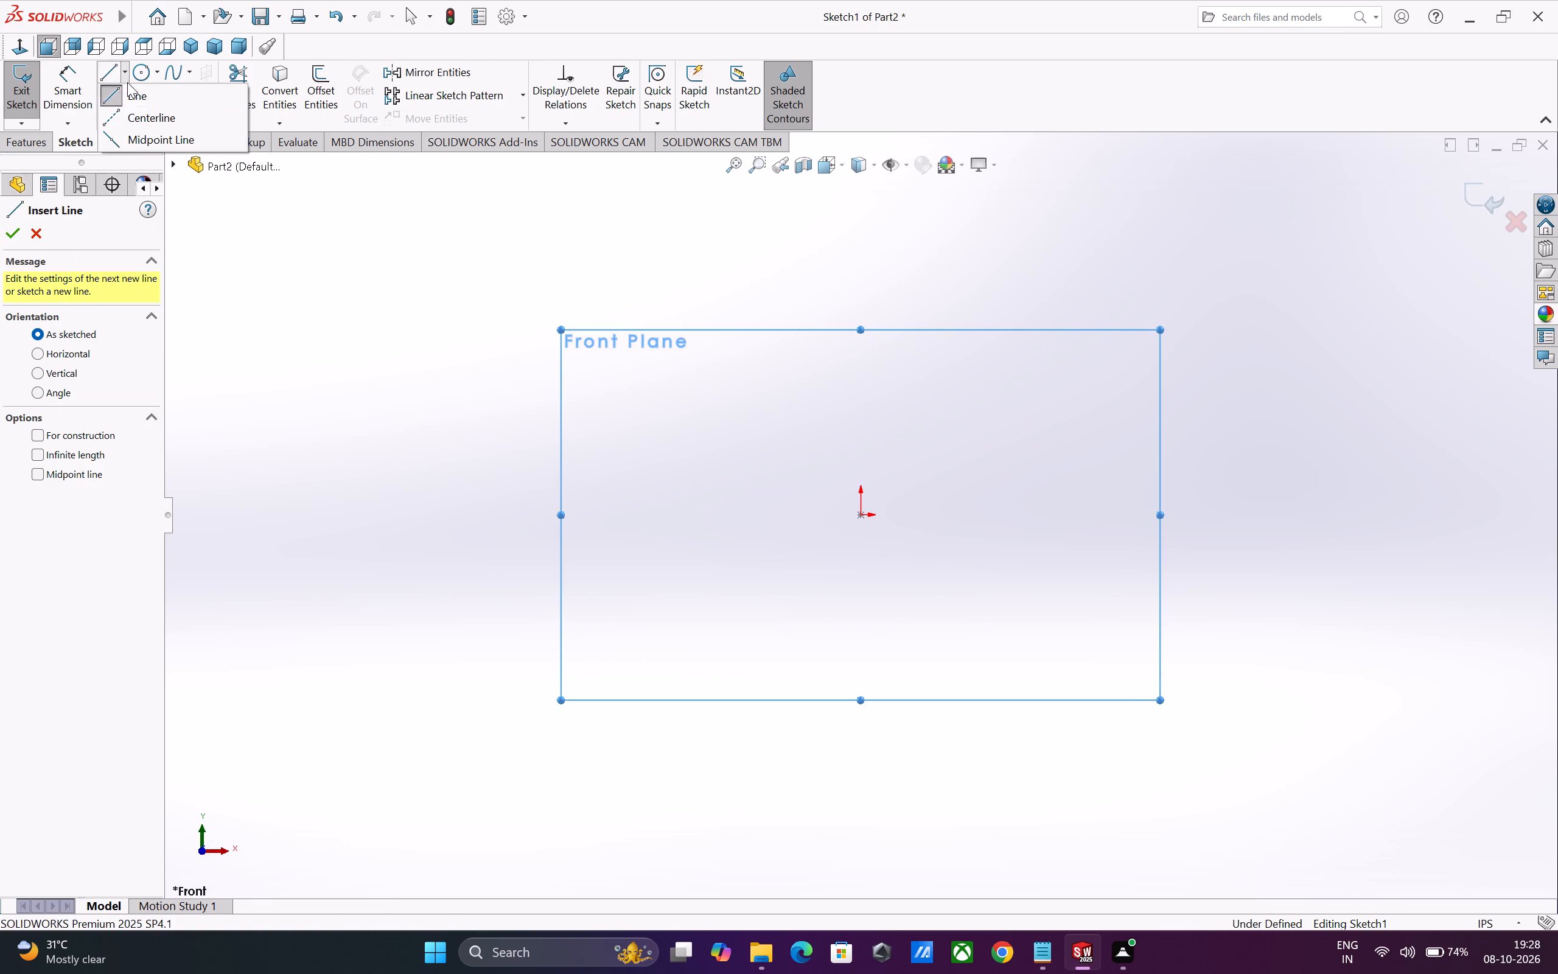
click(141, 137)
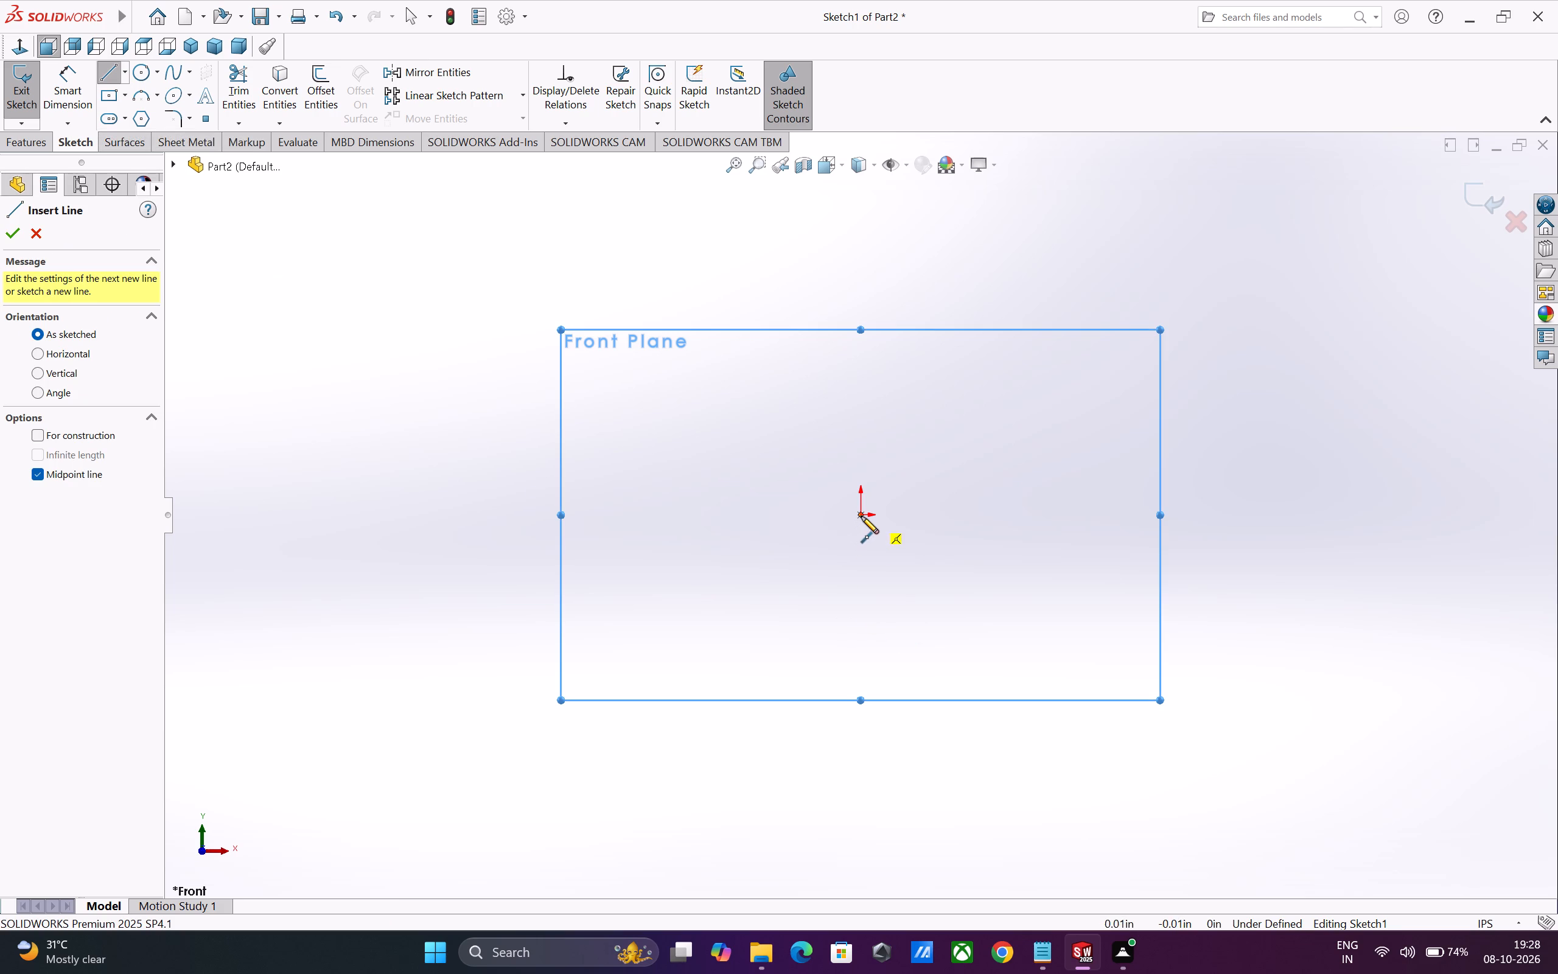
click(861, 516)
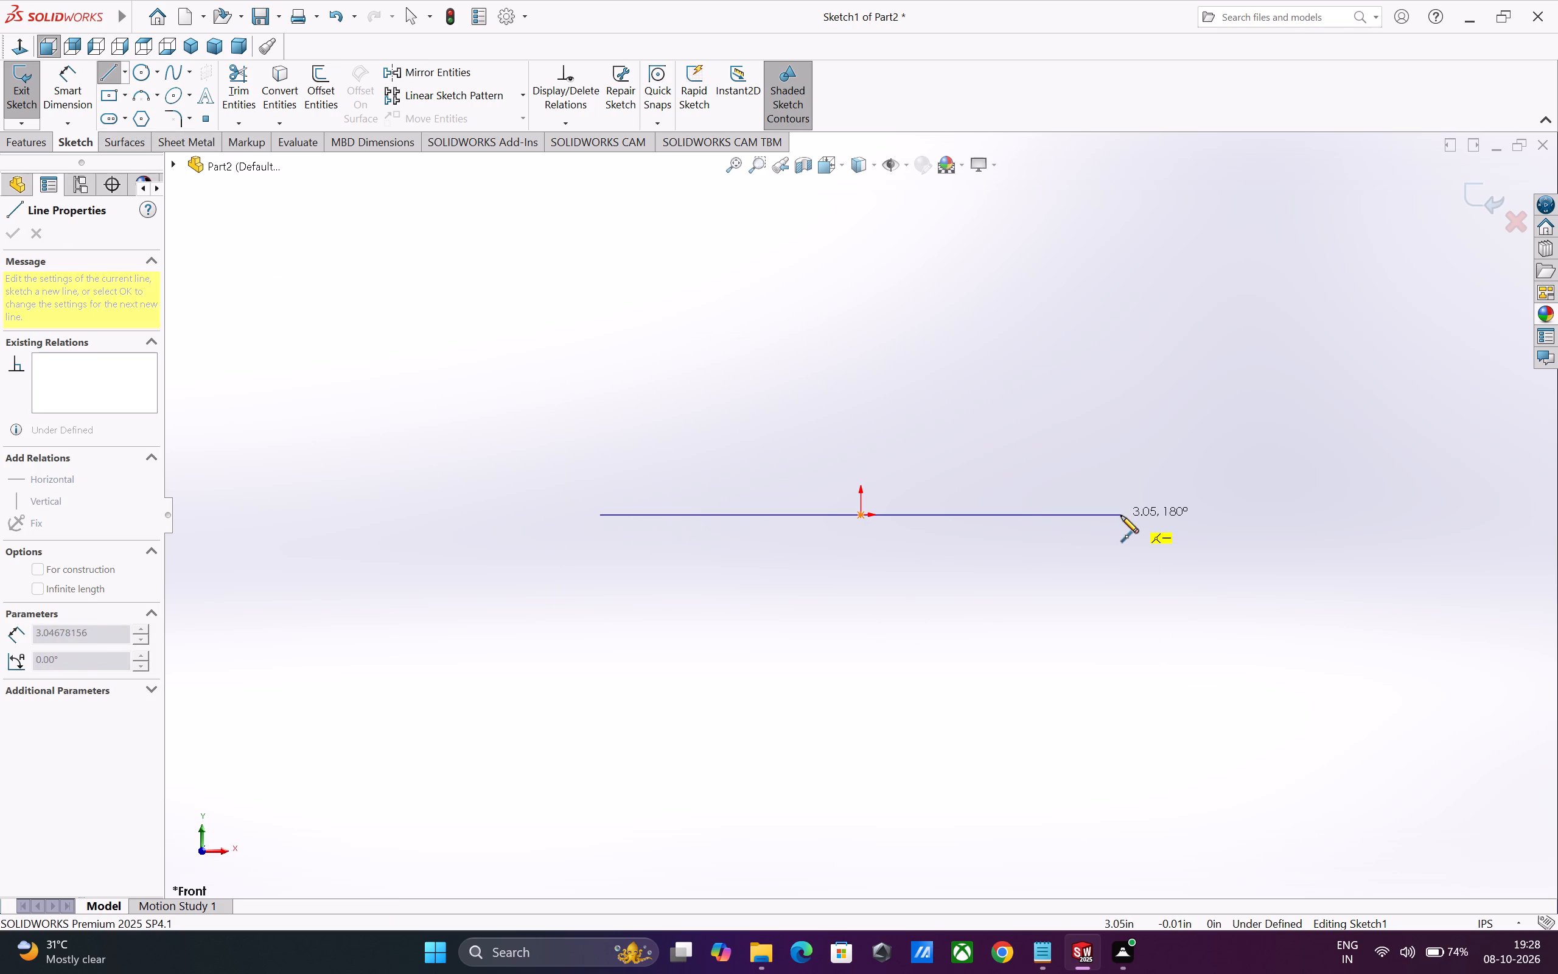
click(1121, 516)
key(Escape)
key(Escape)
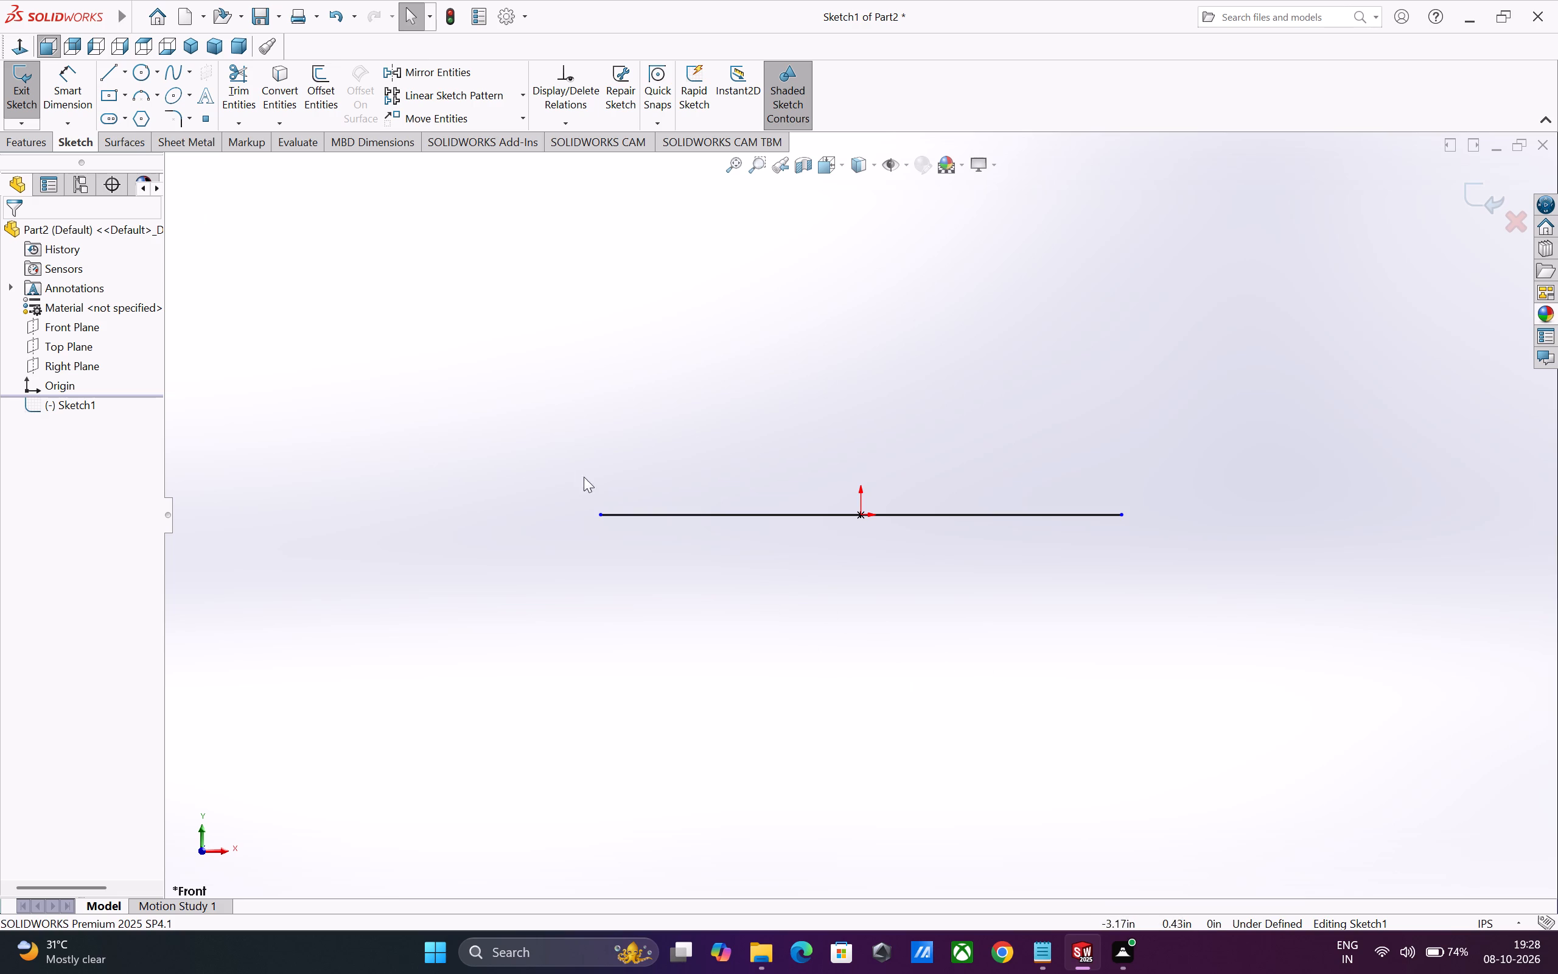
Dimension the horizontal base line's length to 72 in.
drag(74, 92, 81, 97)
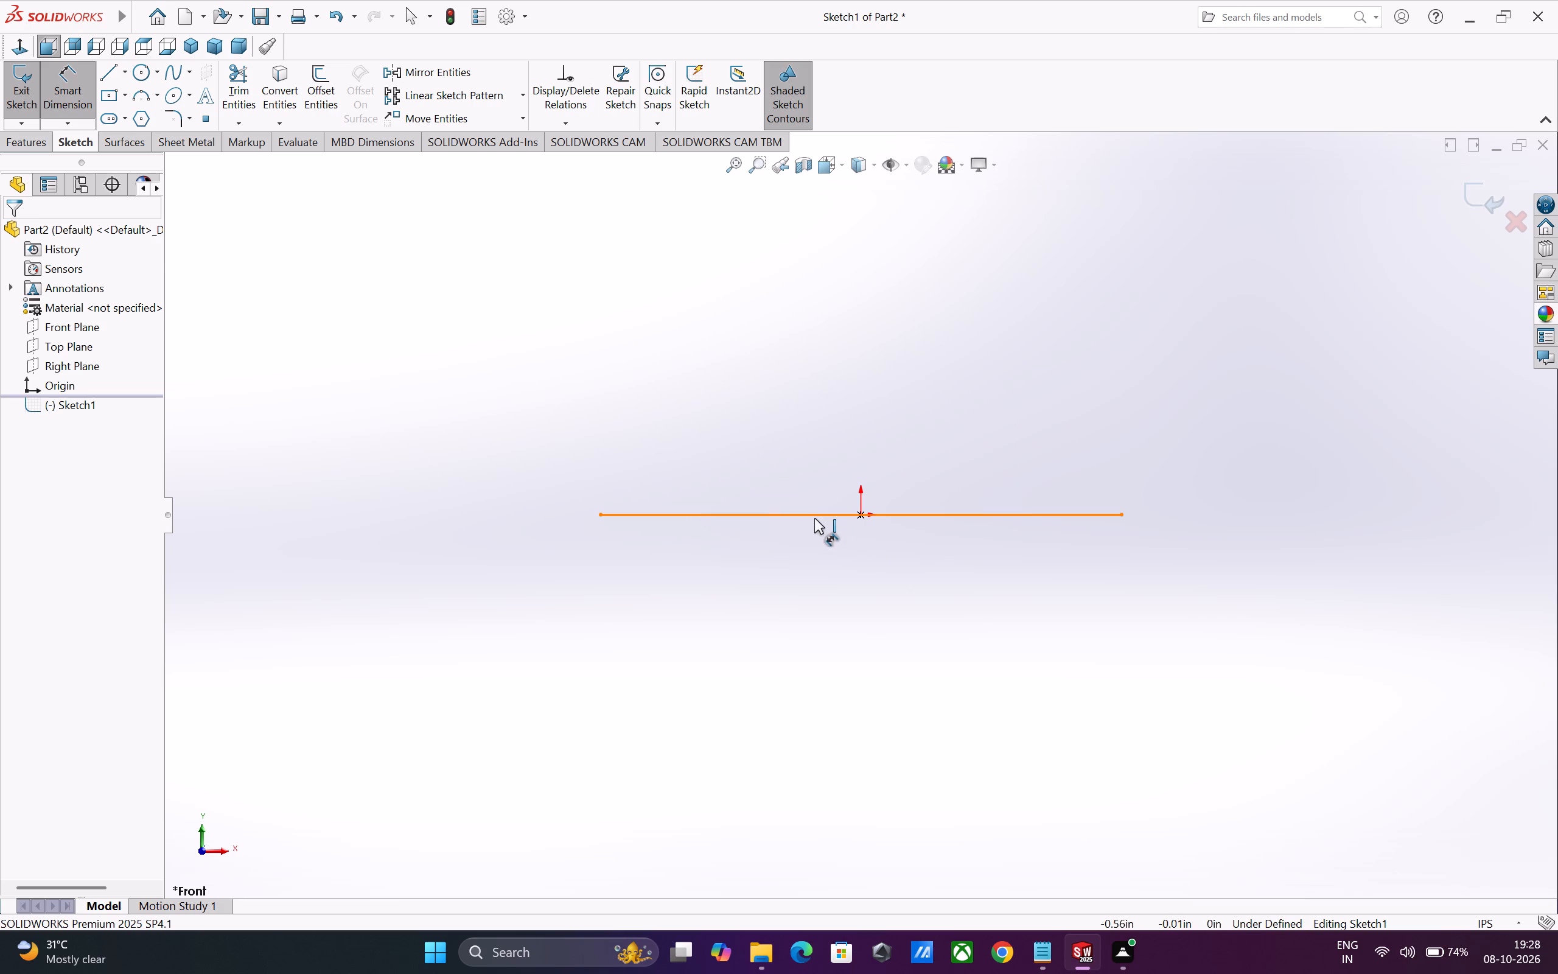
click(814, 515)
click(817, 567)
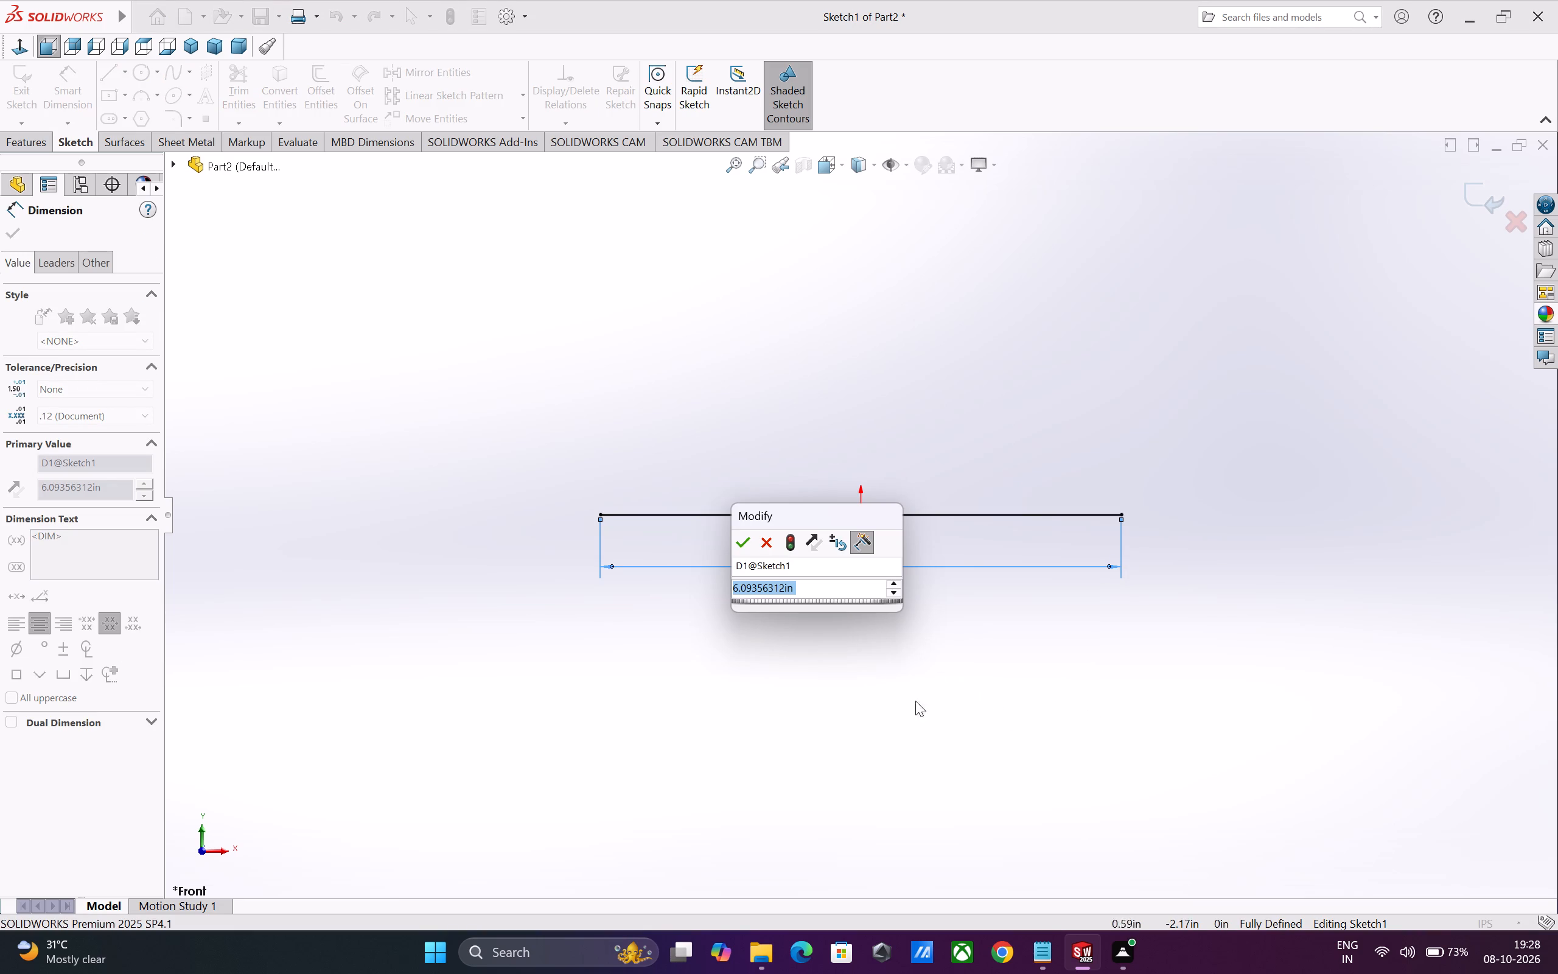
key(7)
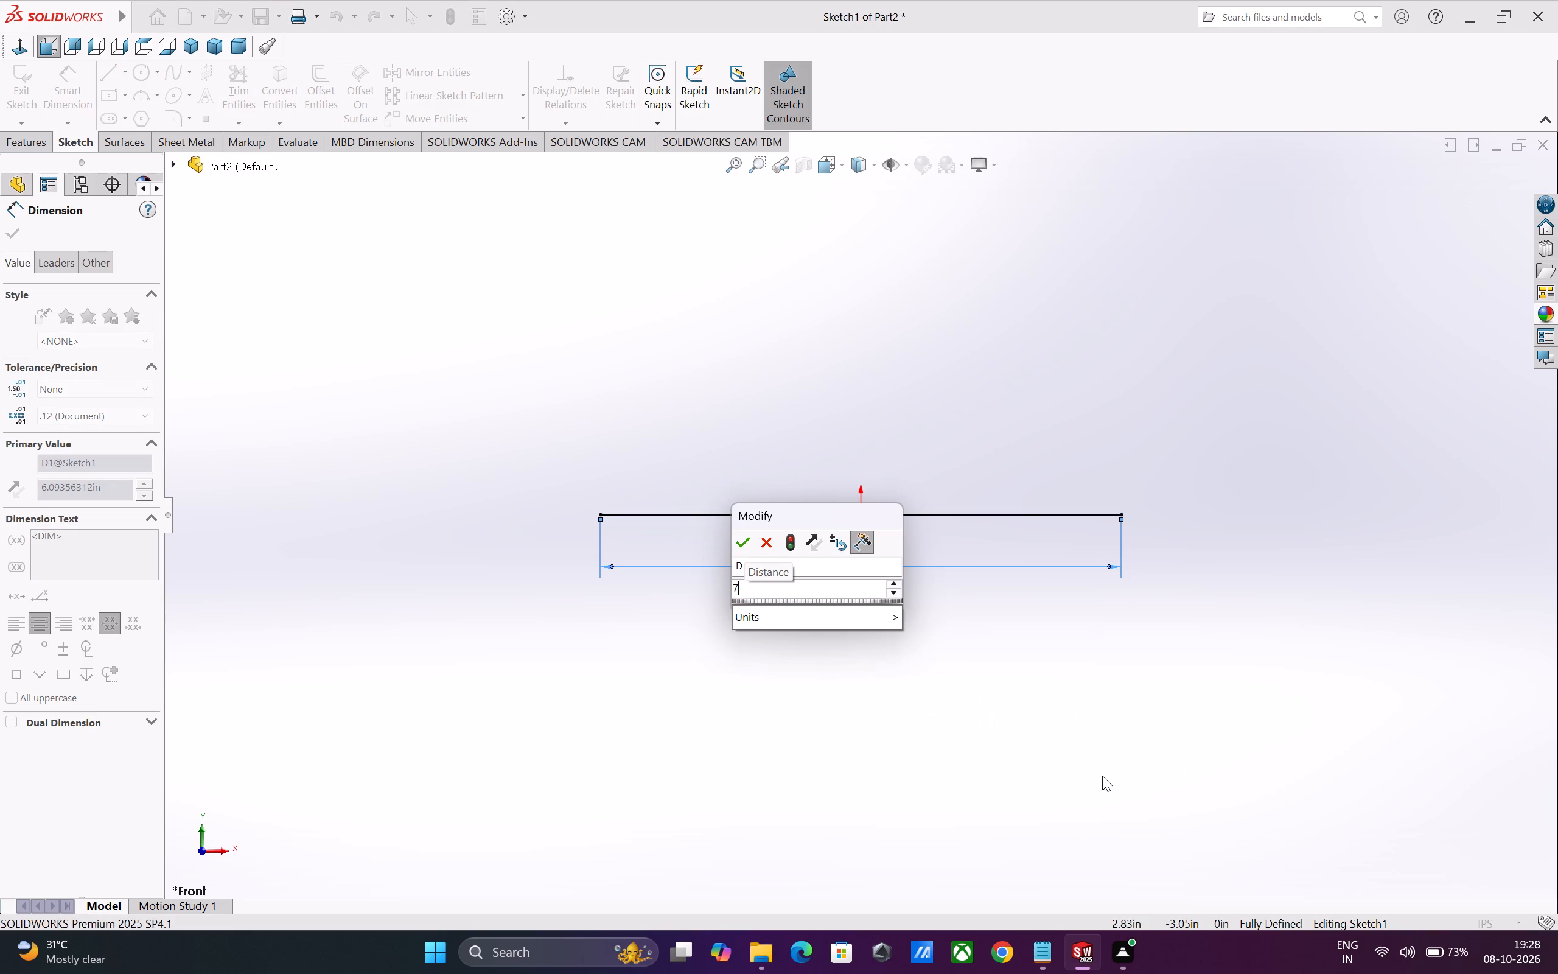
key(BackSpace)
text(22)
key(BackSpace)
key(BackSpace)
text(73)
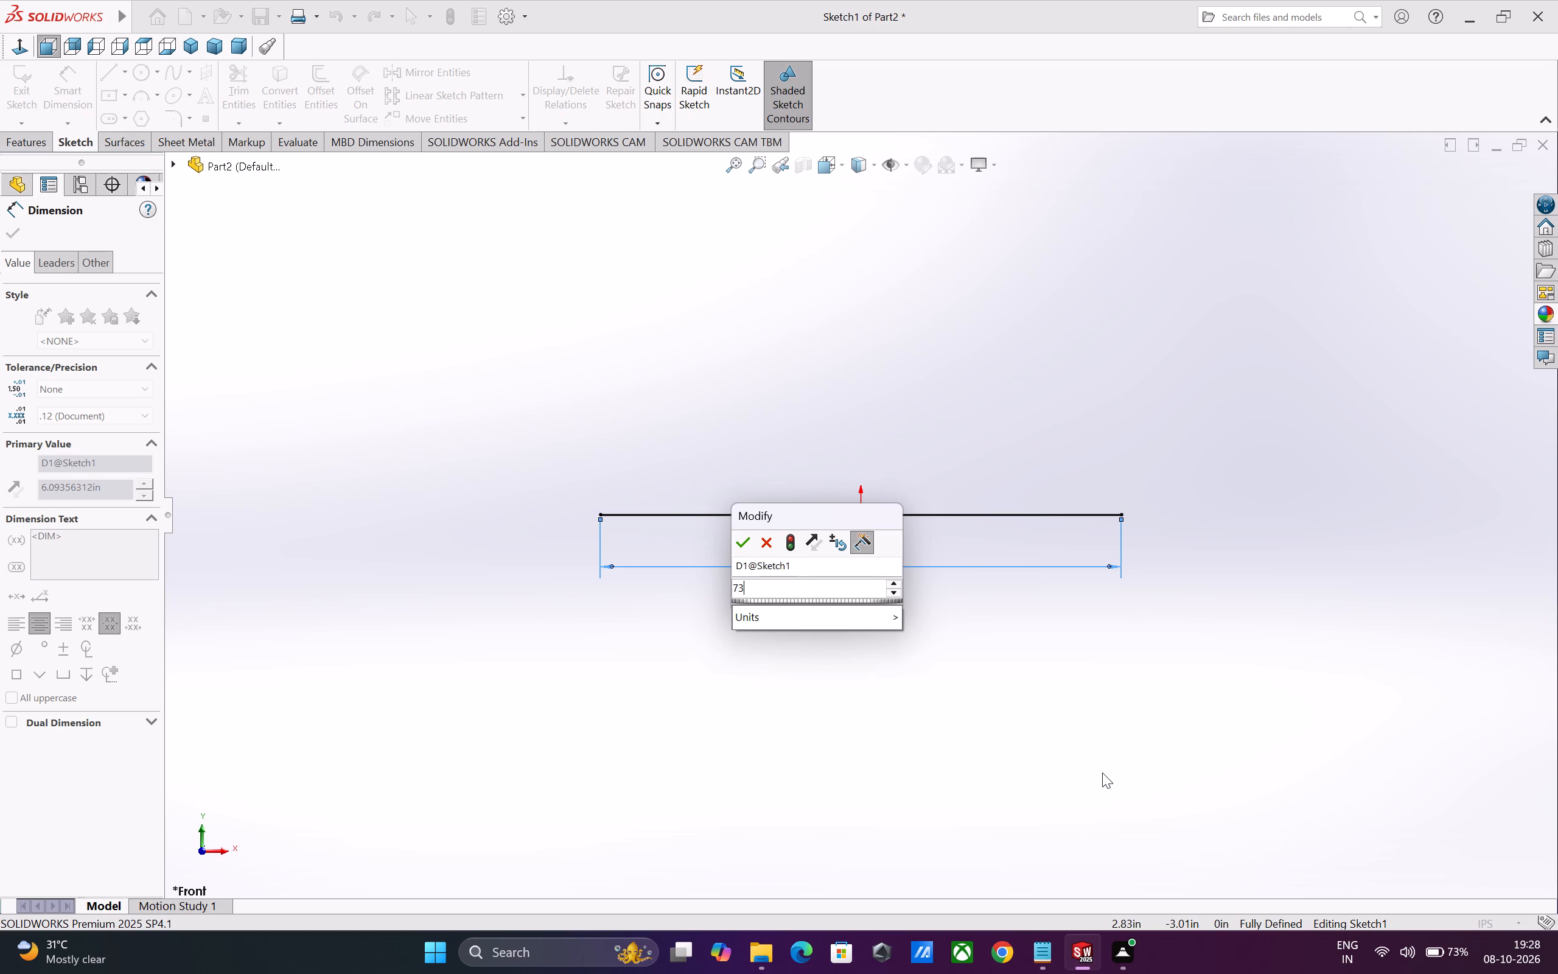
key(BackSpace)
key(q)
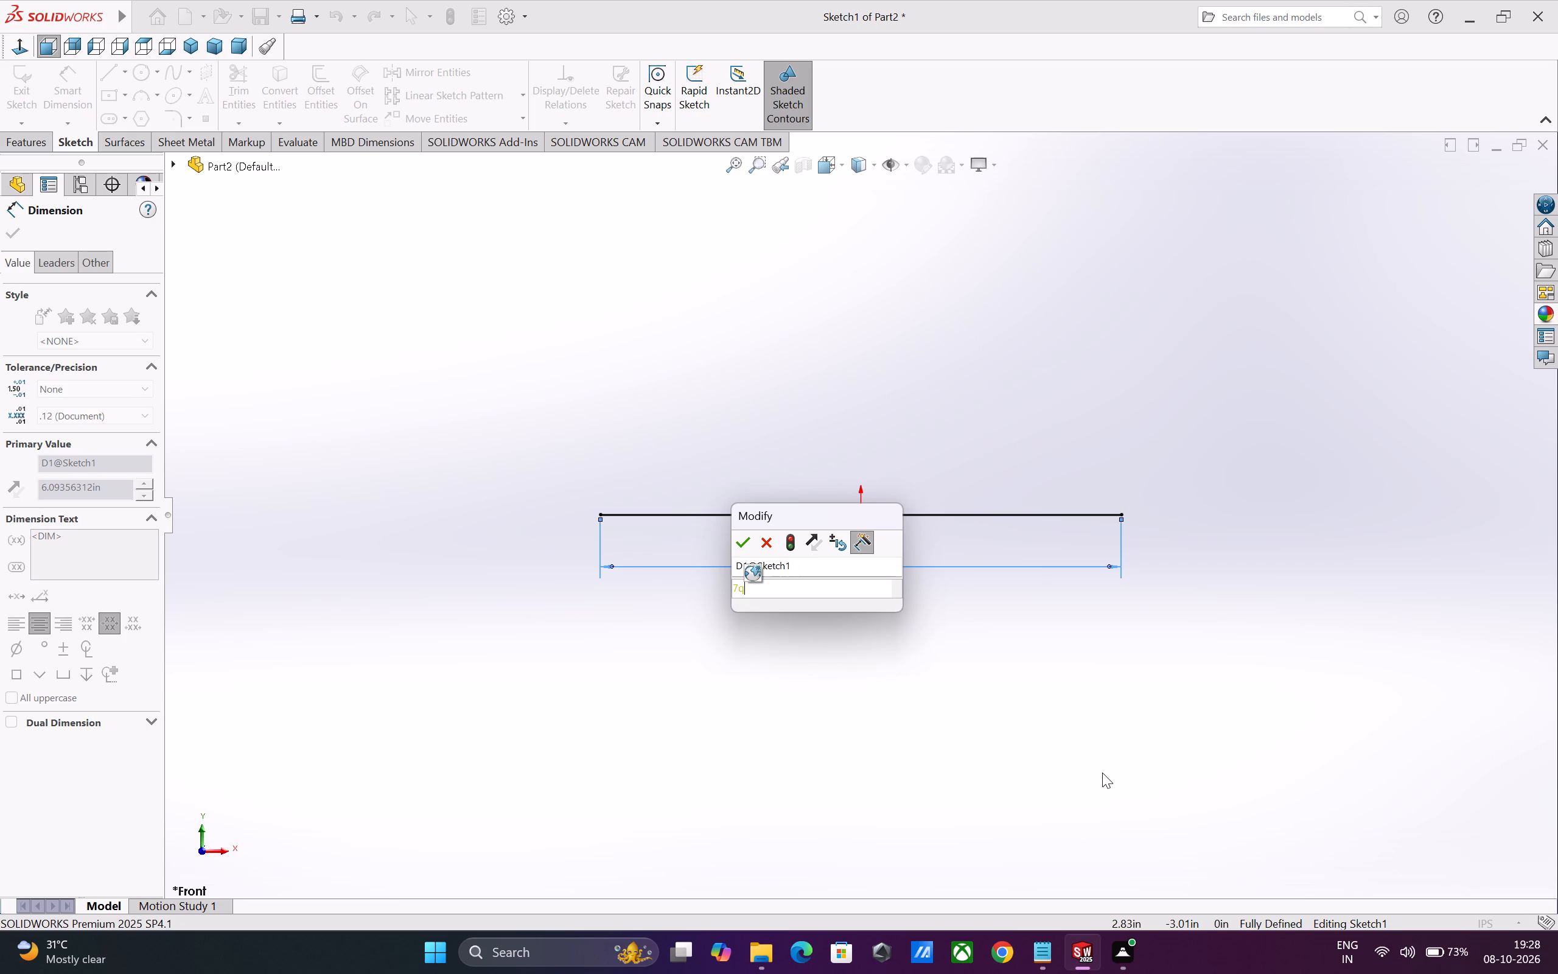
key(BackSpace)
key(2)
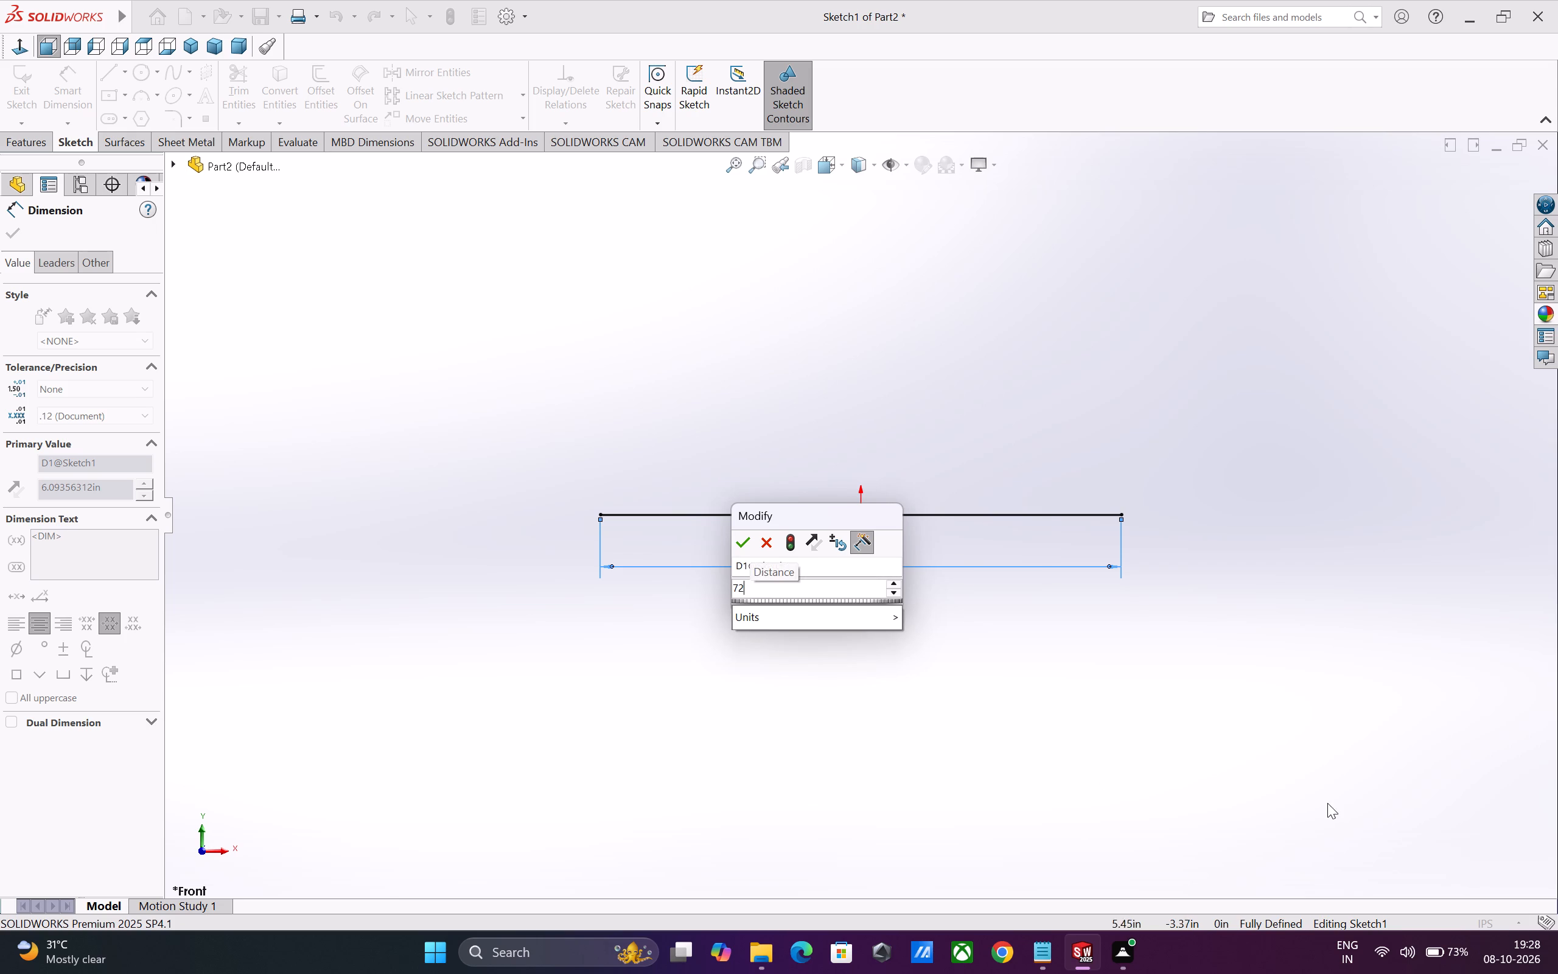
key(Return)
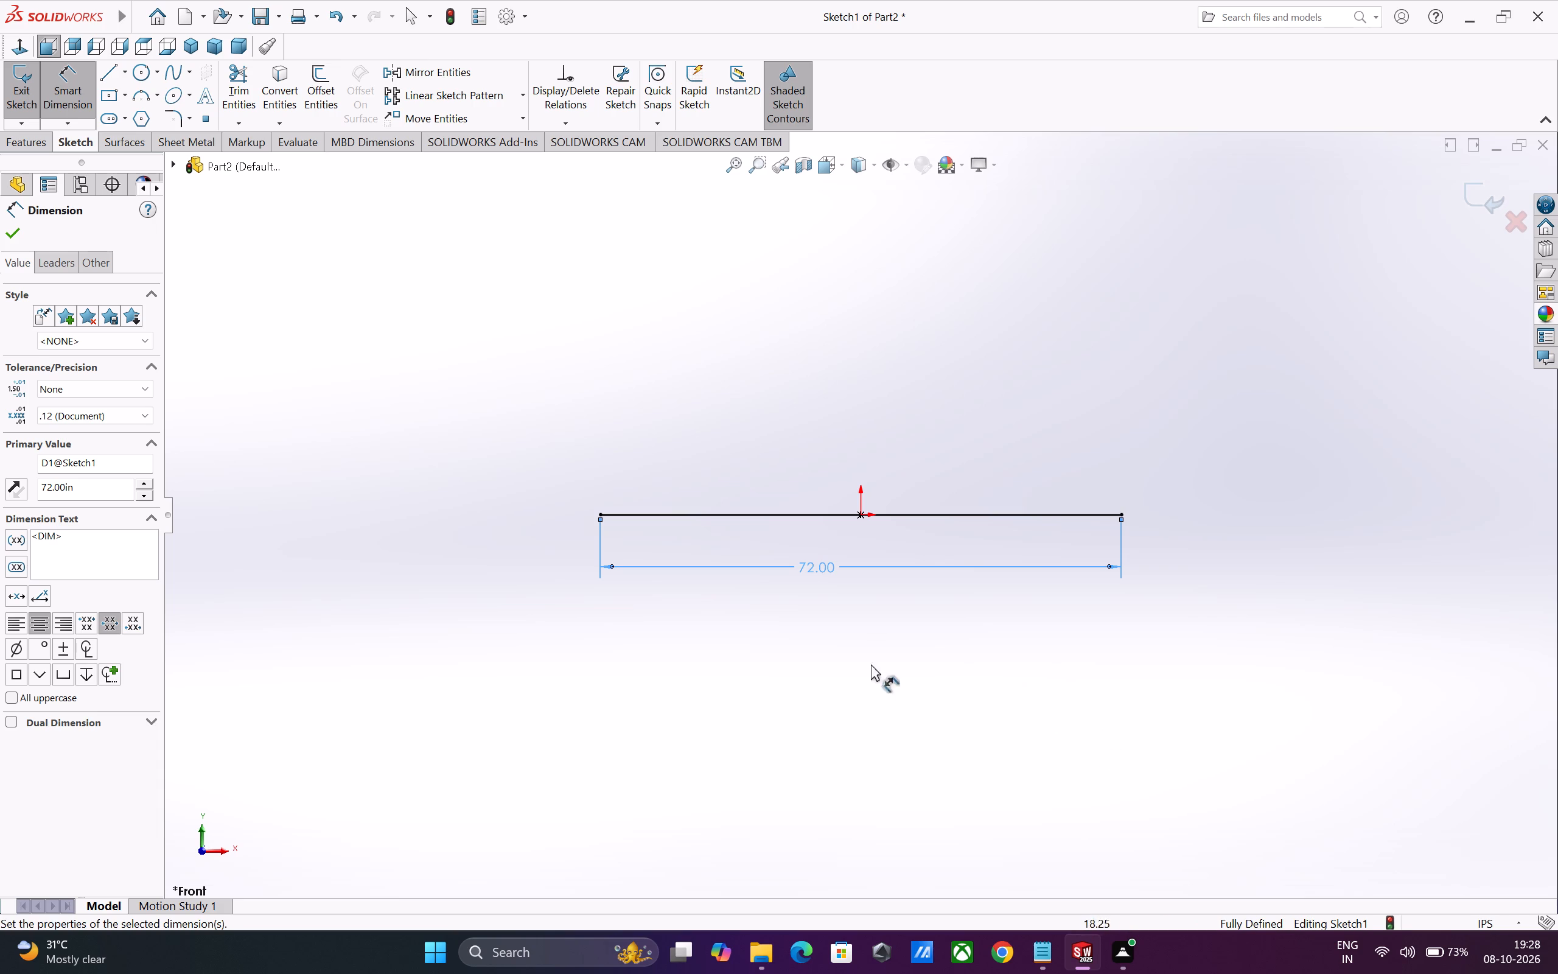
key(Escape)
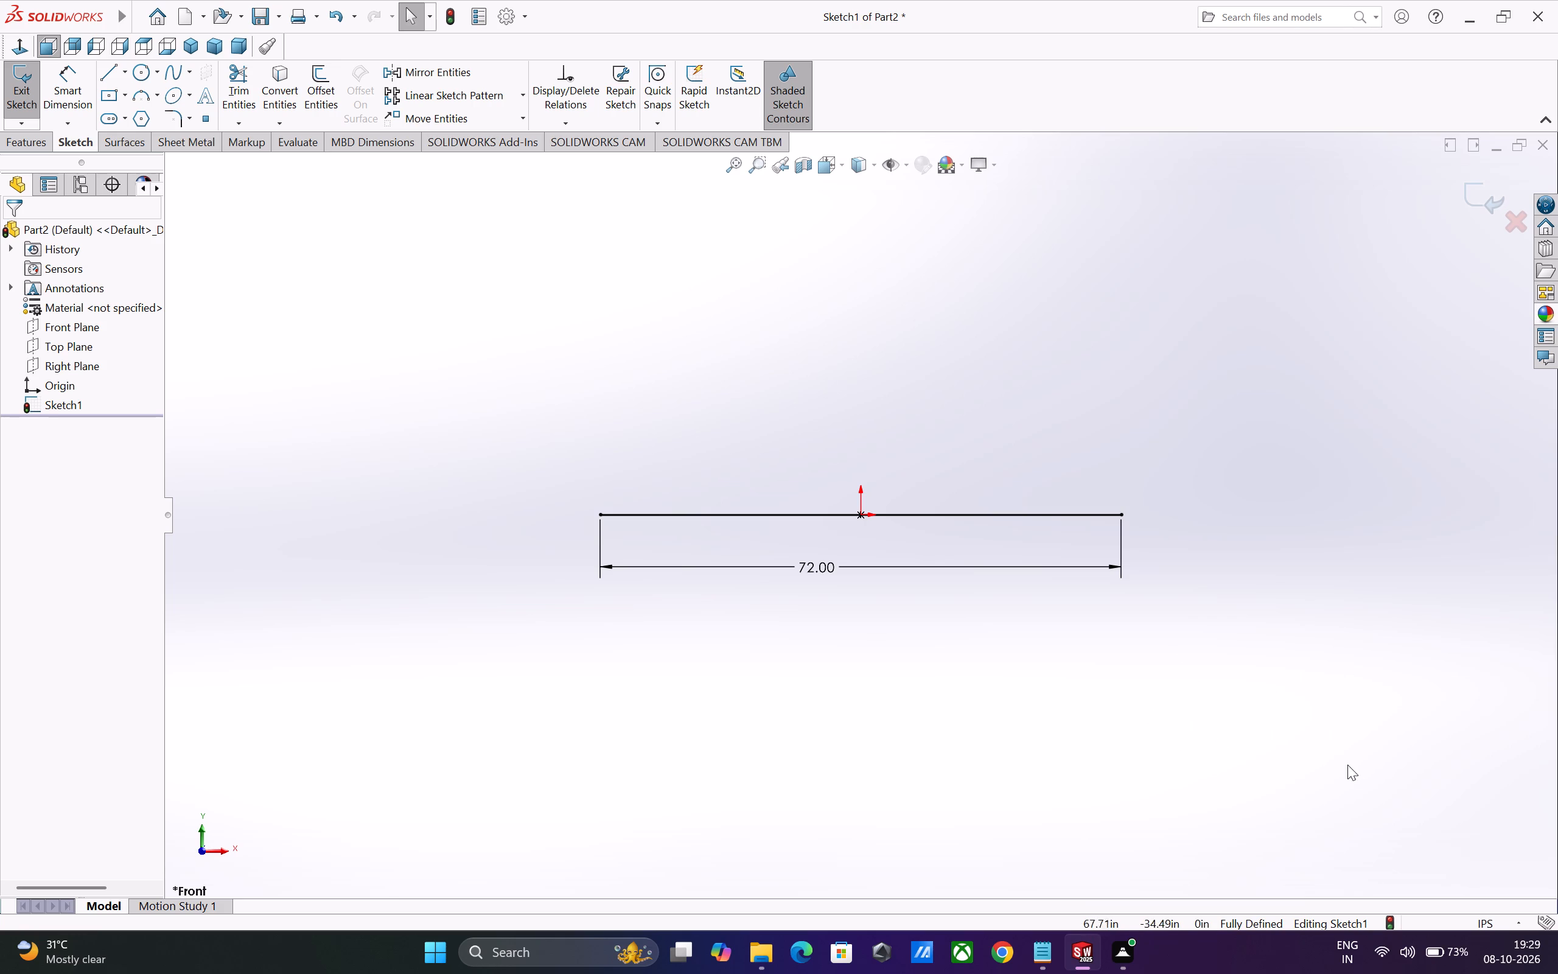
Sketch a closed inverted-T outline on the base line, with a flange about 8.7 in high and an upright about 64.7 in tall.
scroll(625, 621, up, 1)
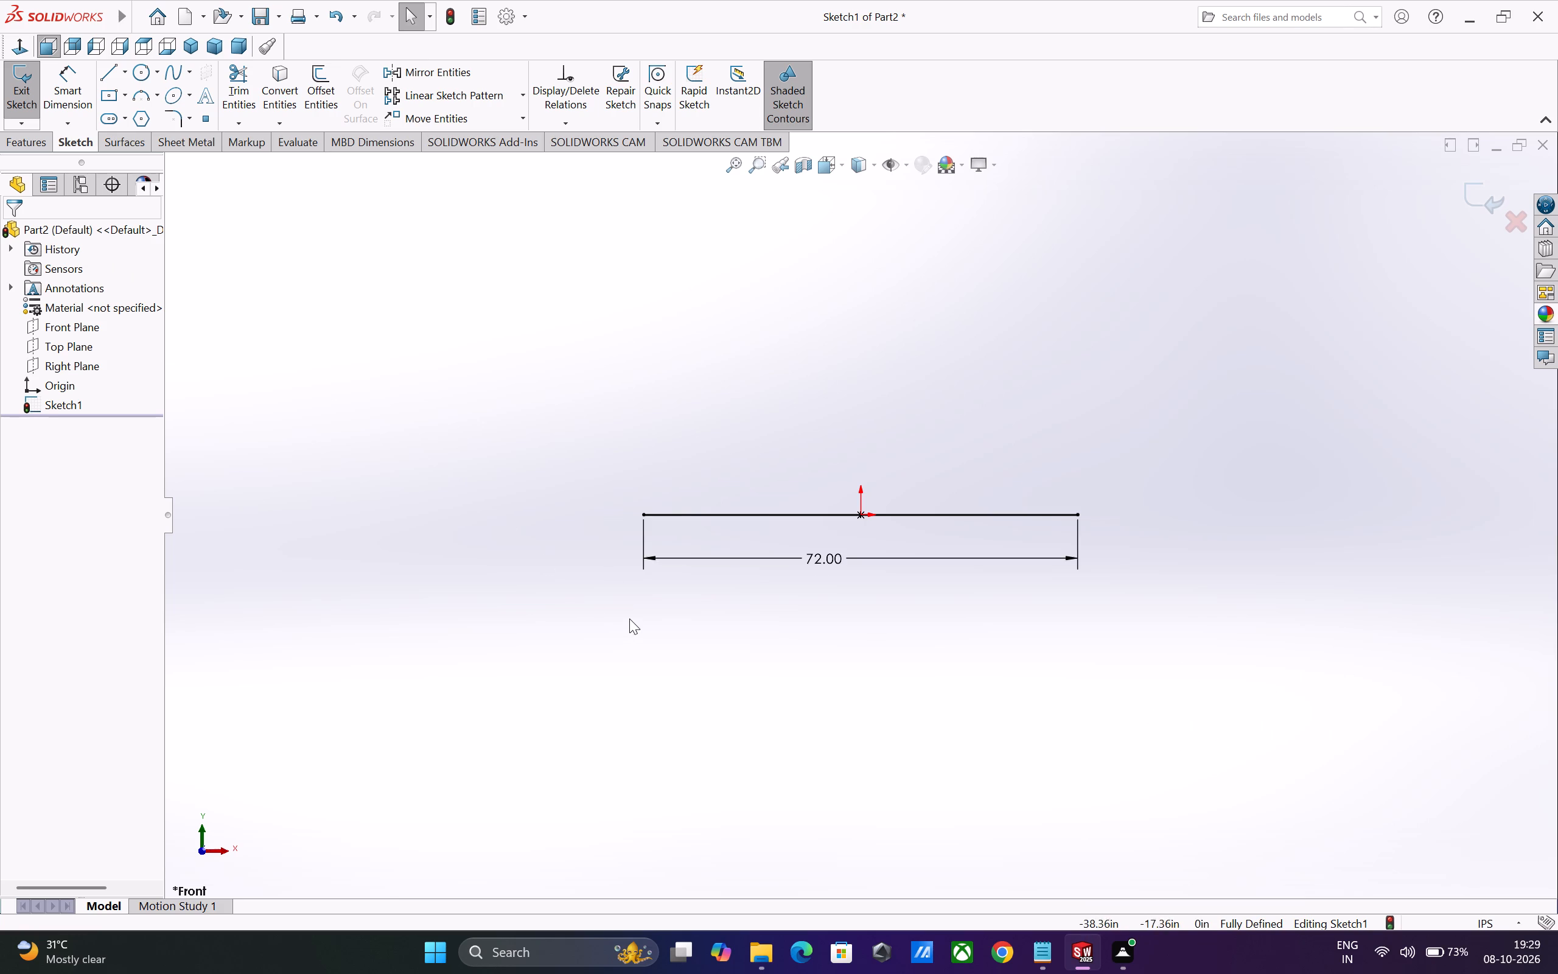
scroll(641, 464, up, 3)
scroll(759, 401, down, 1)
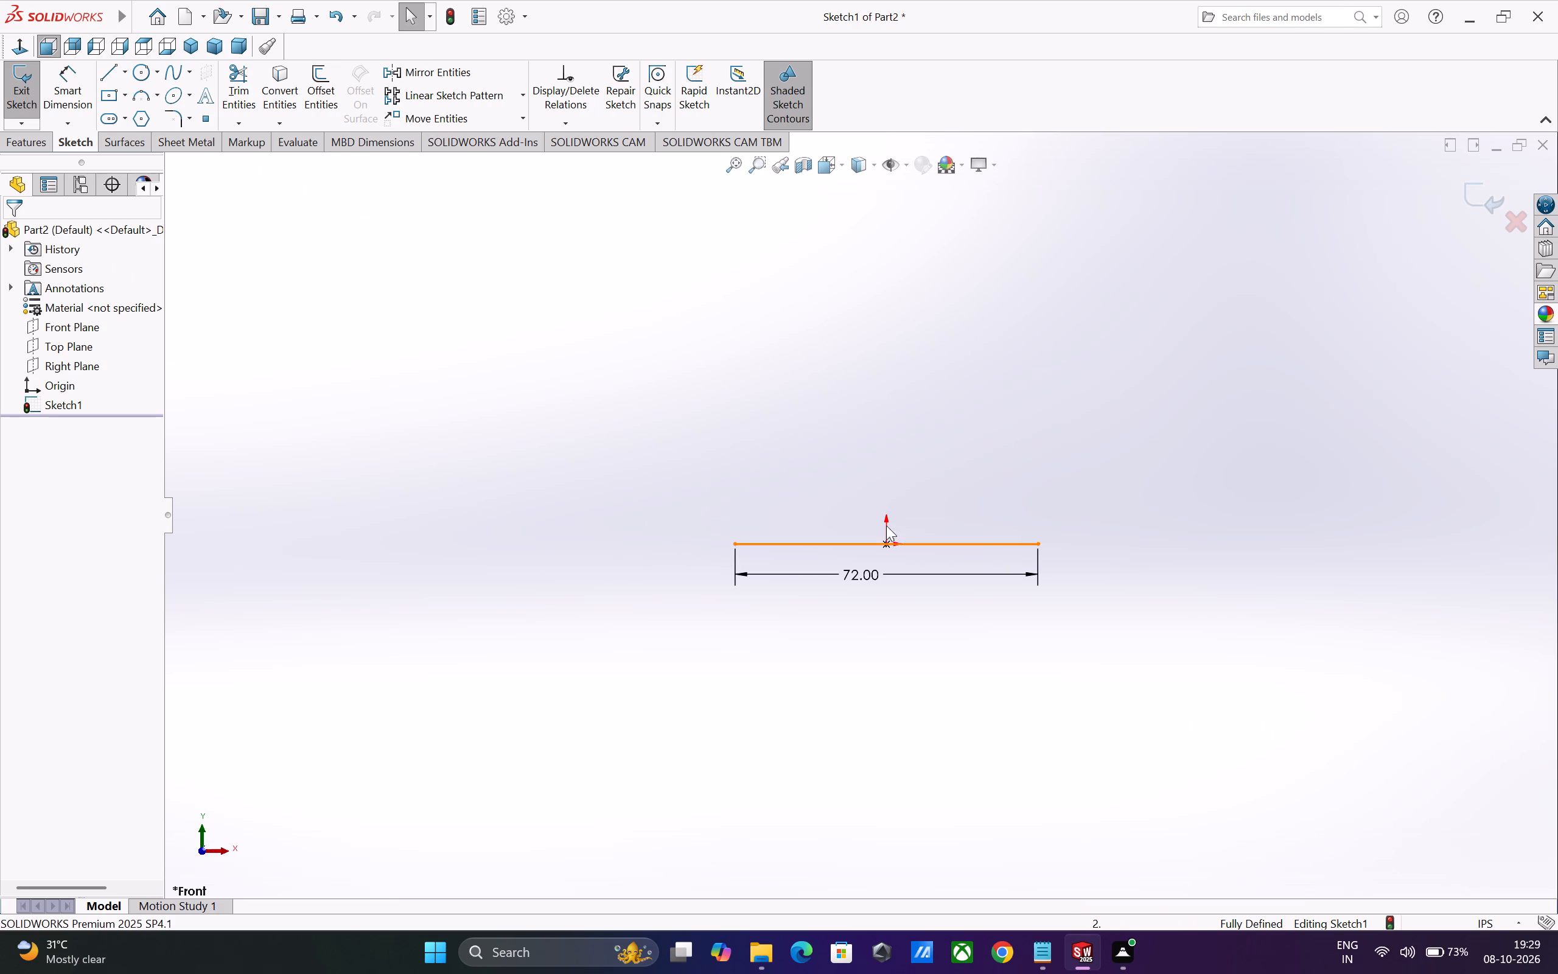
scroll(870, 472, down, 2)
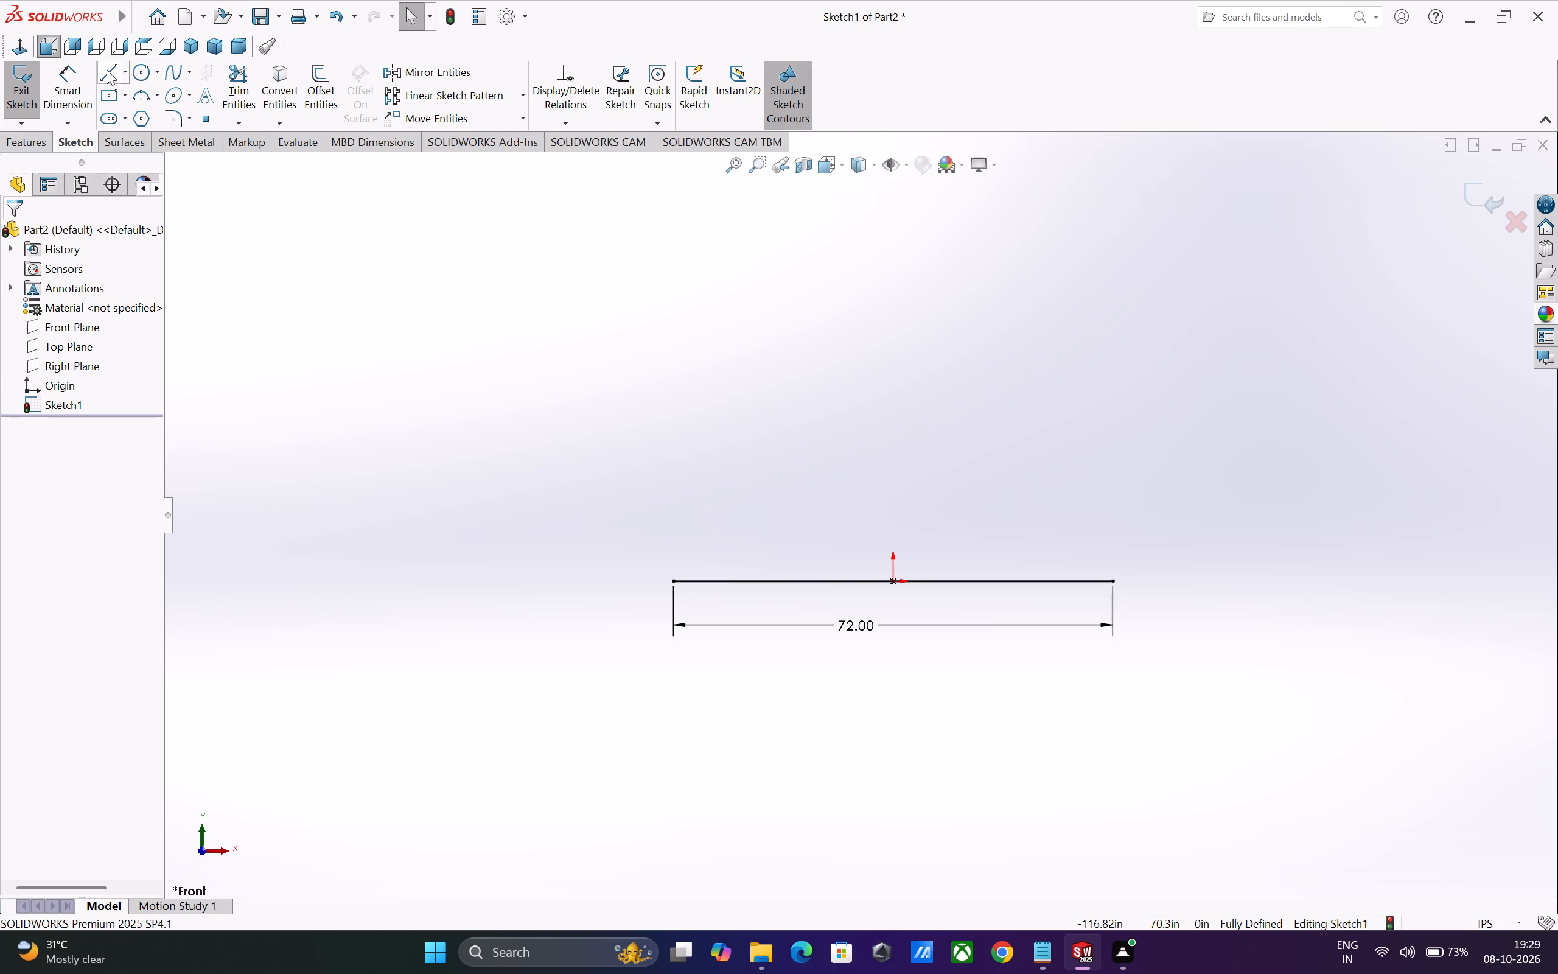
click(107, 69)
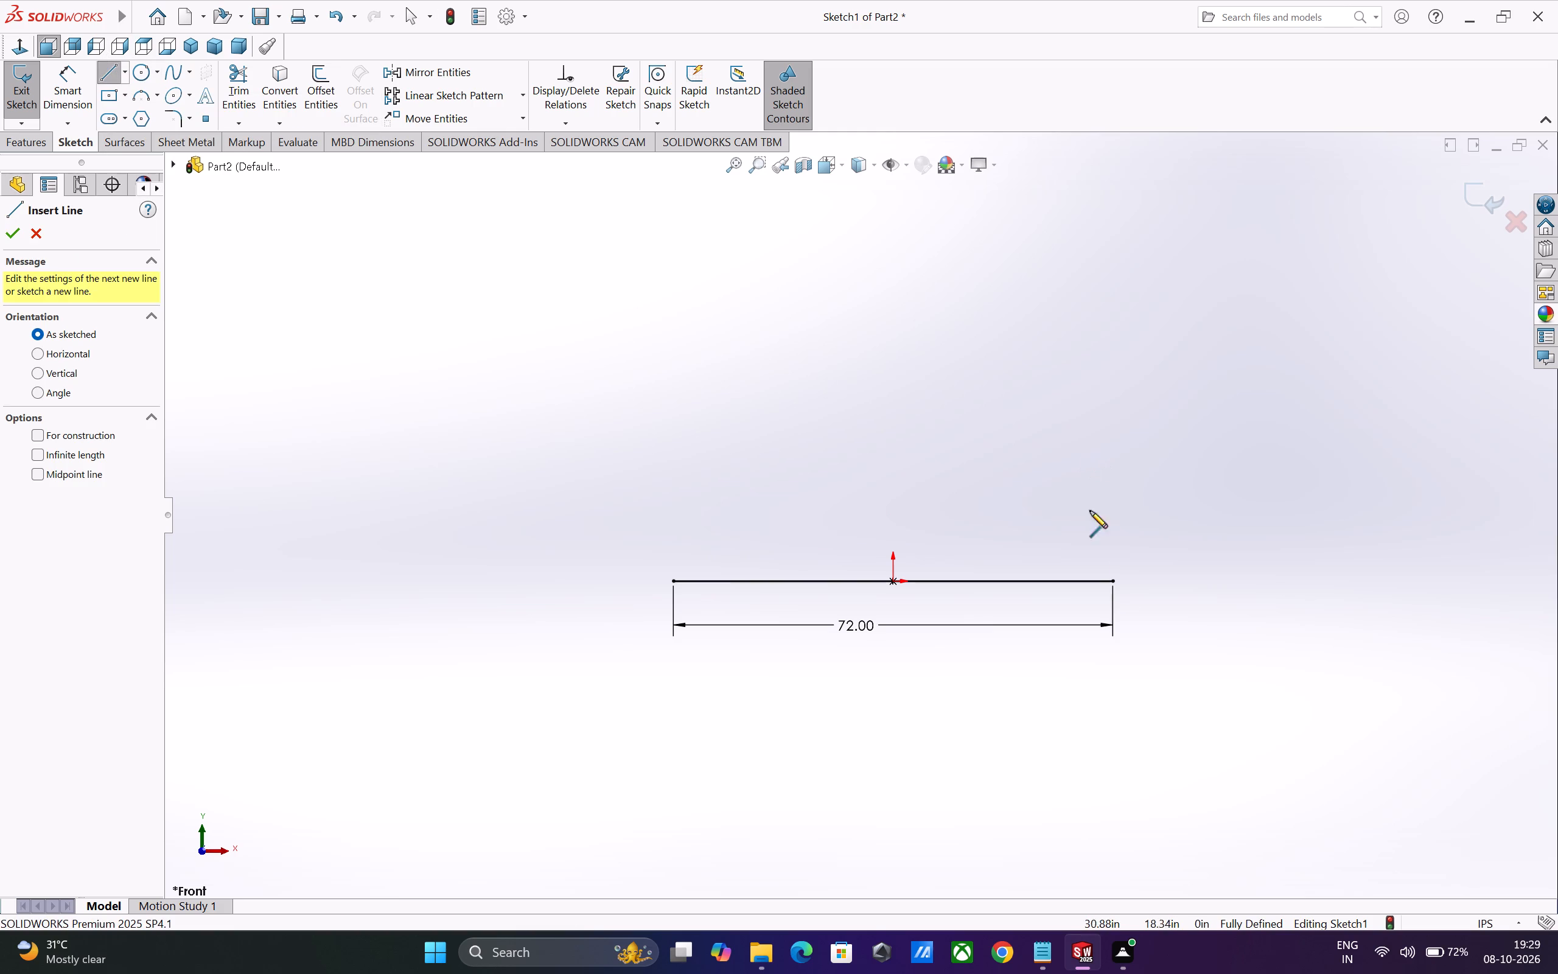
click(1113, 581)
click(1112, 528)
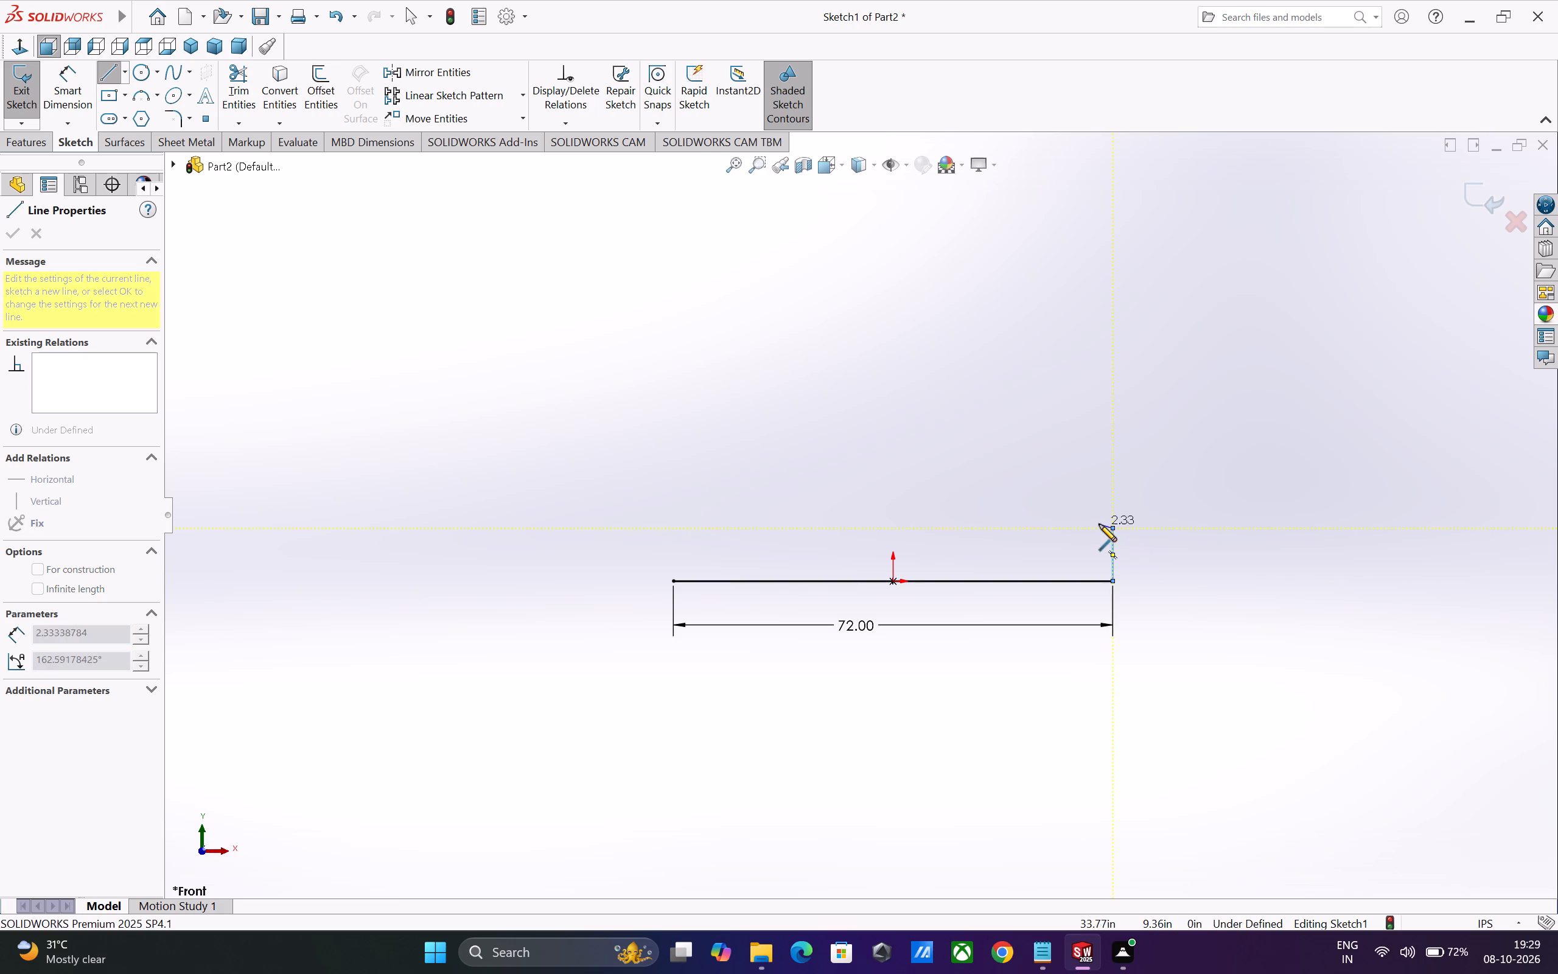
click(951, 529)
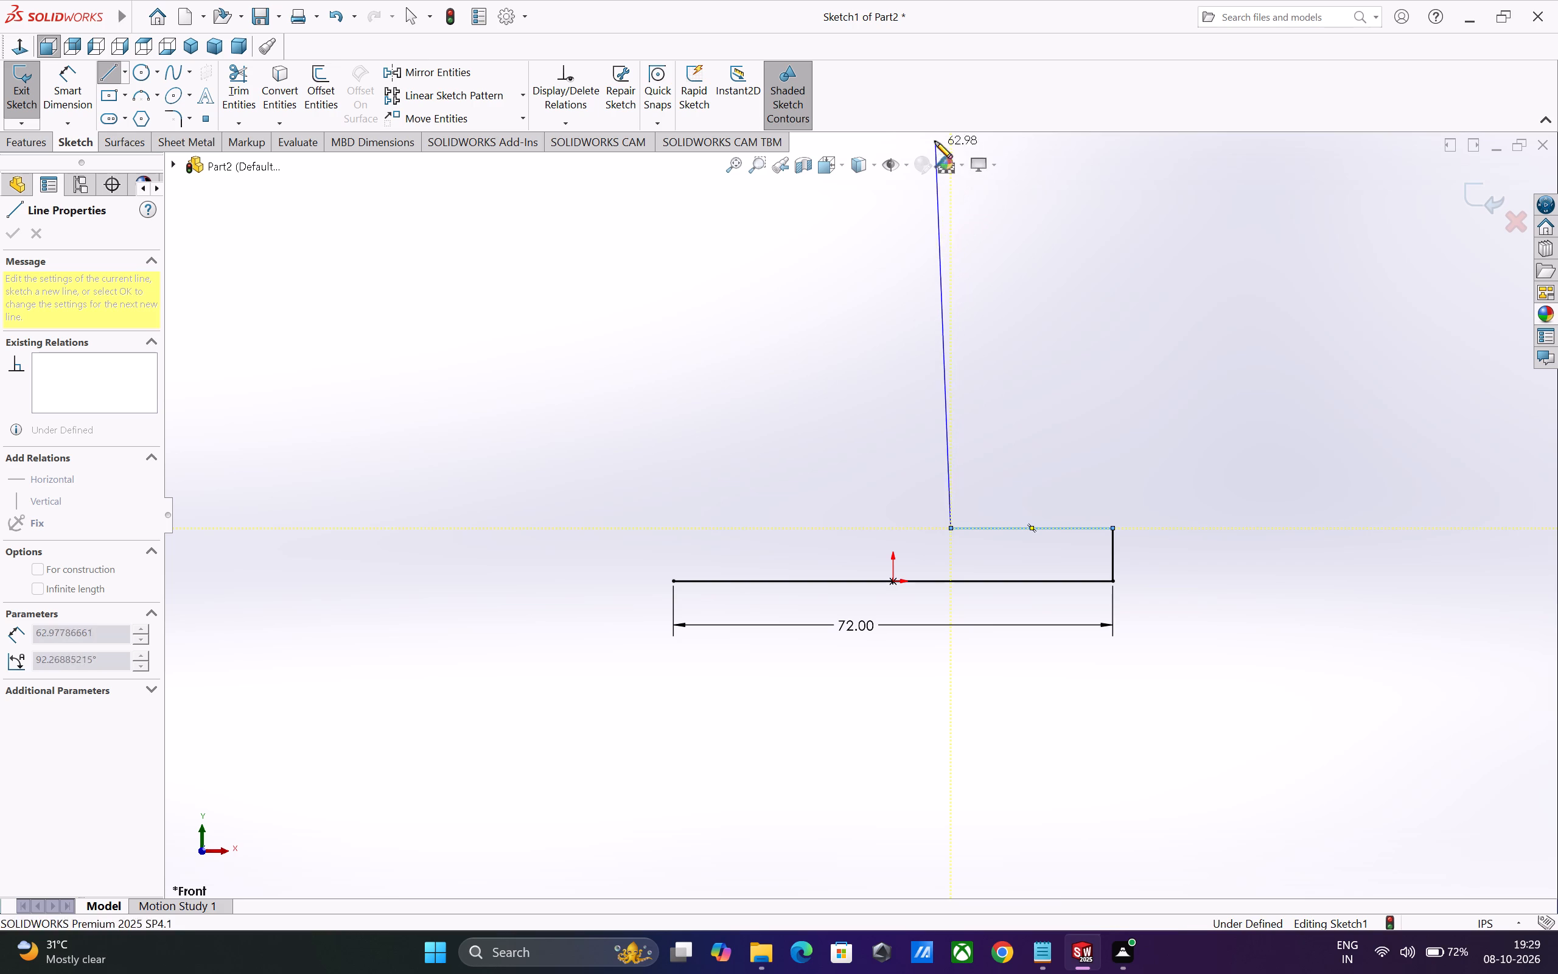
scroll(952, 225, up, 2)
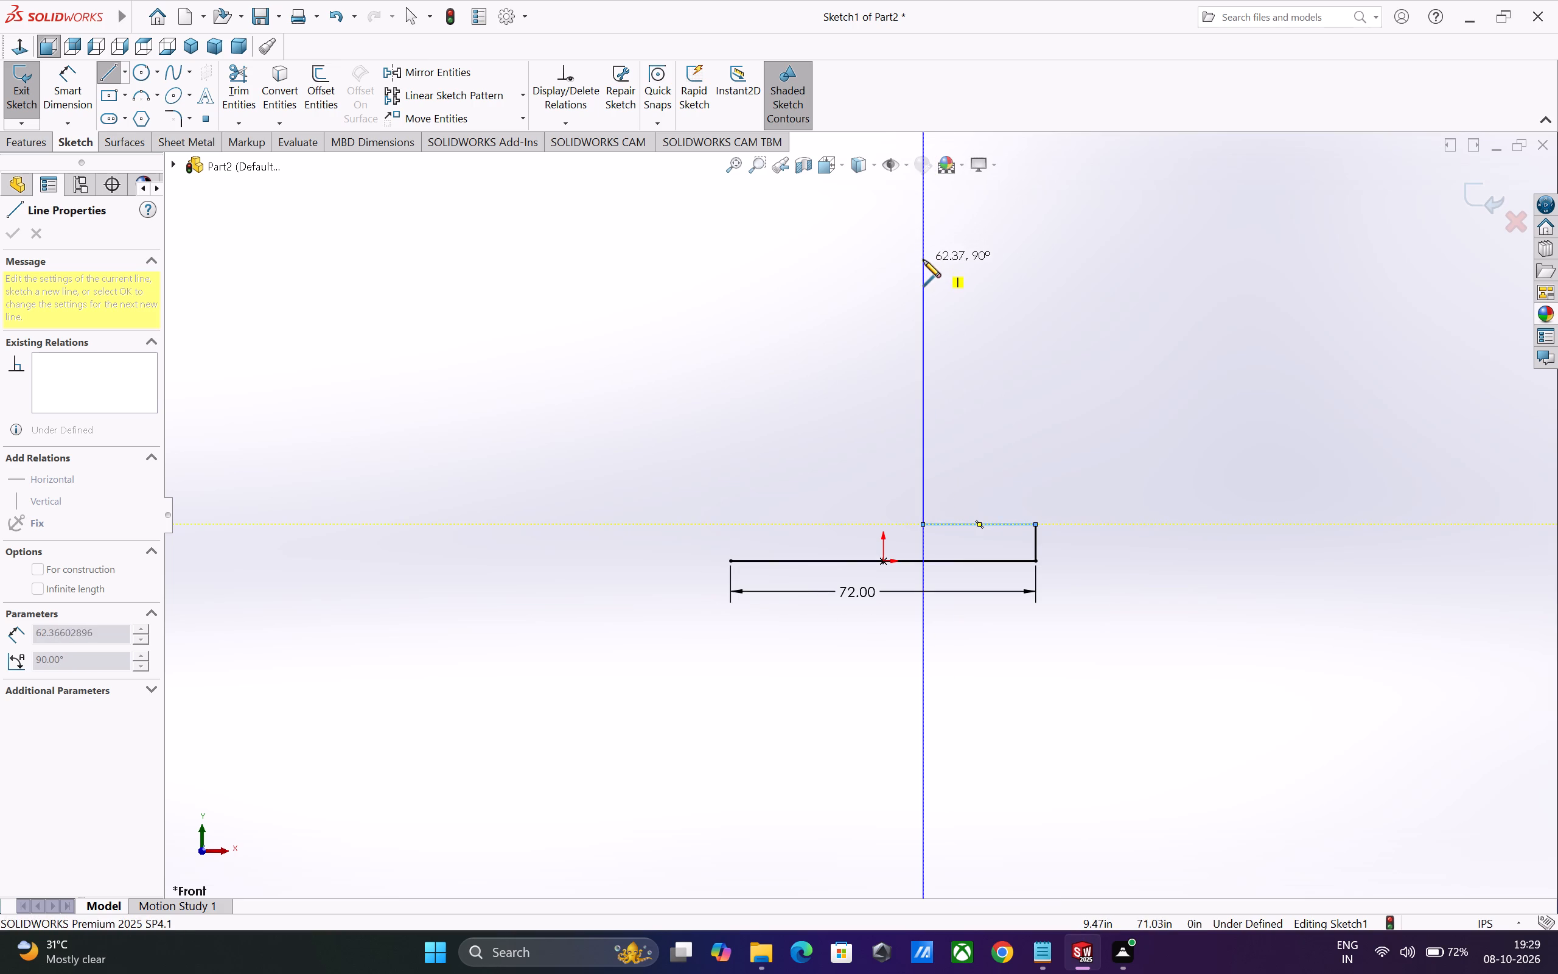
click(923, 250)
click(889, 250)
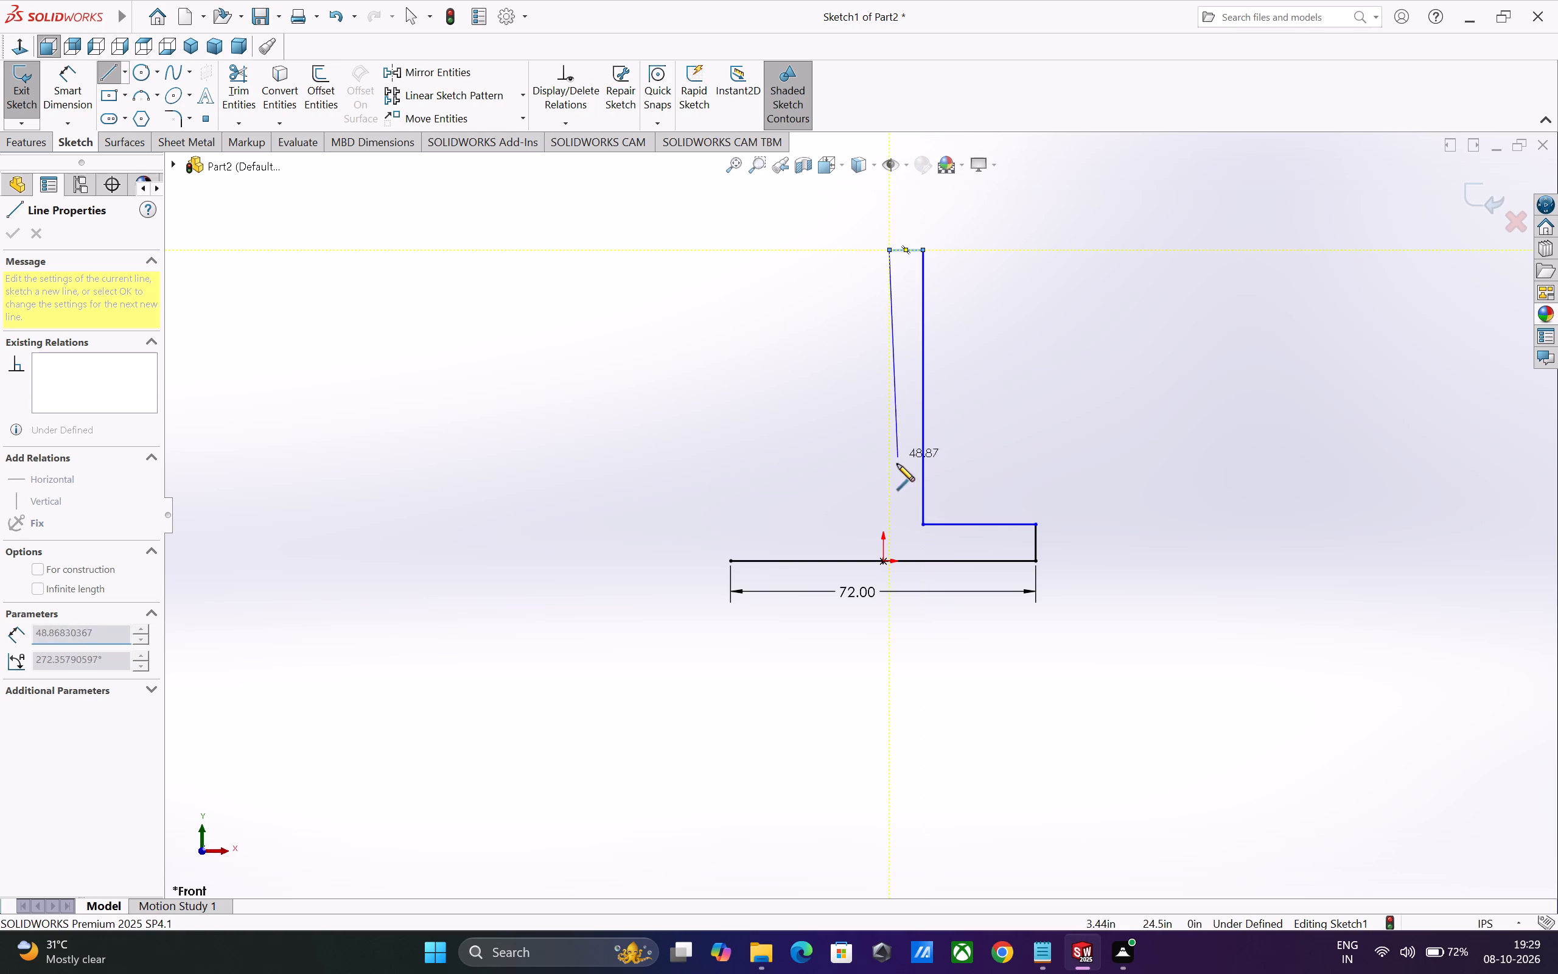
click(888, 524)
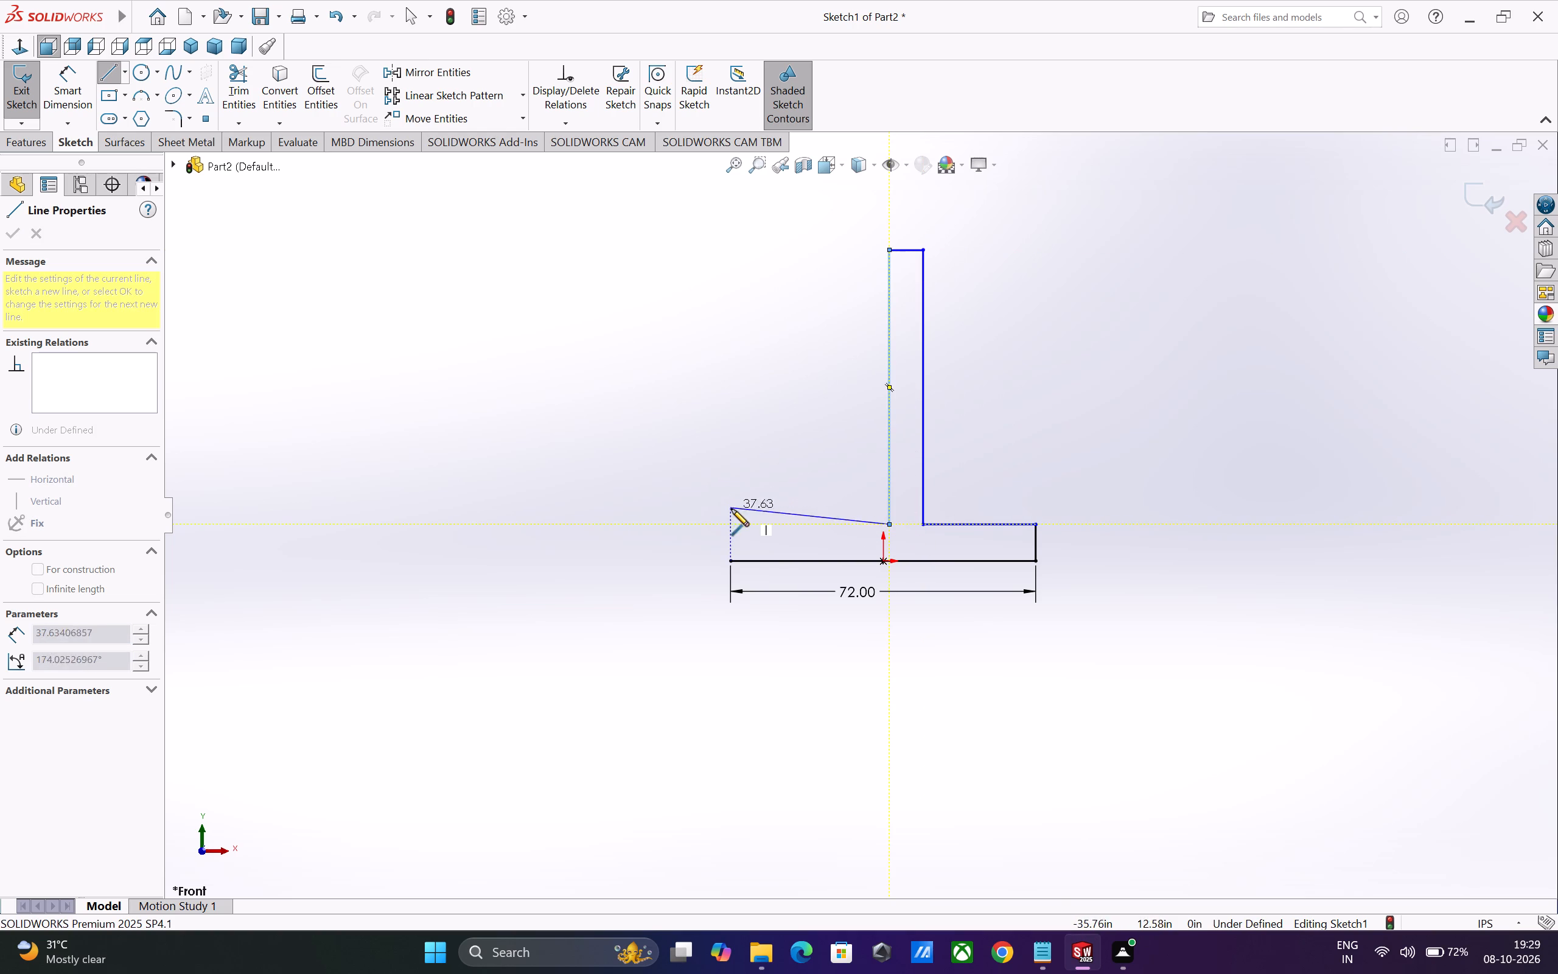
click(729, 524)
click(730, 561)
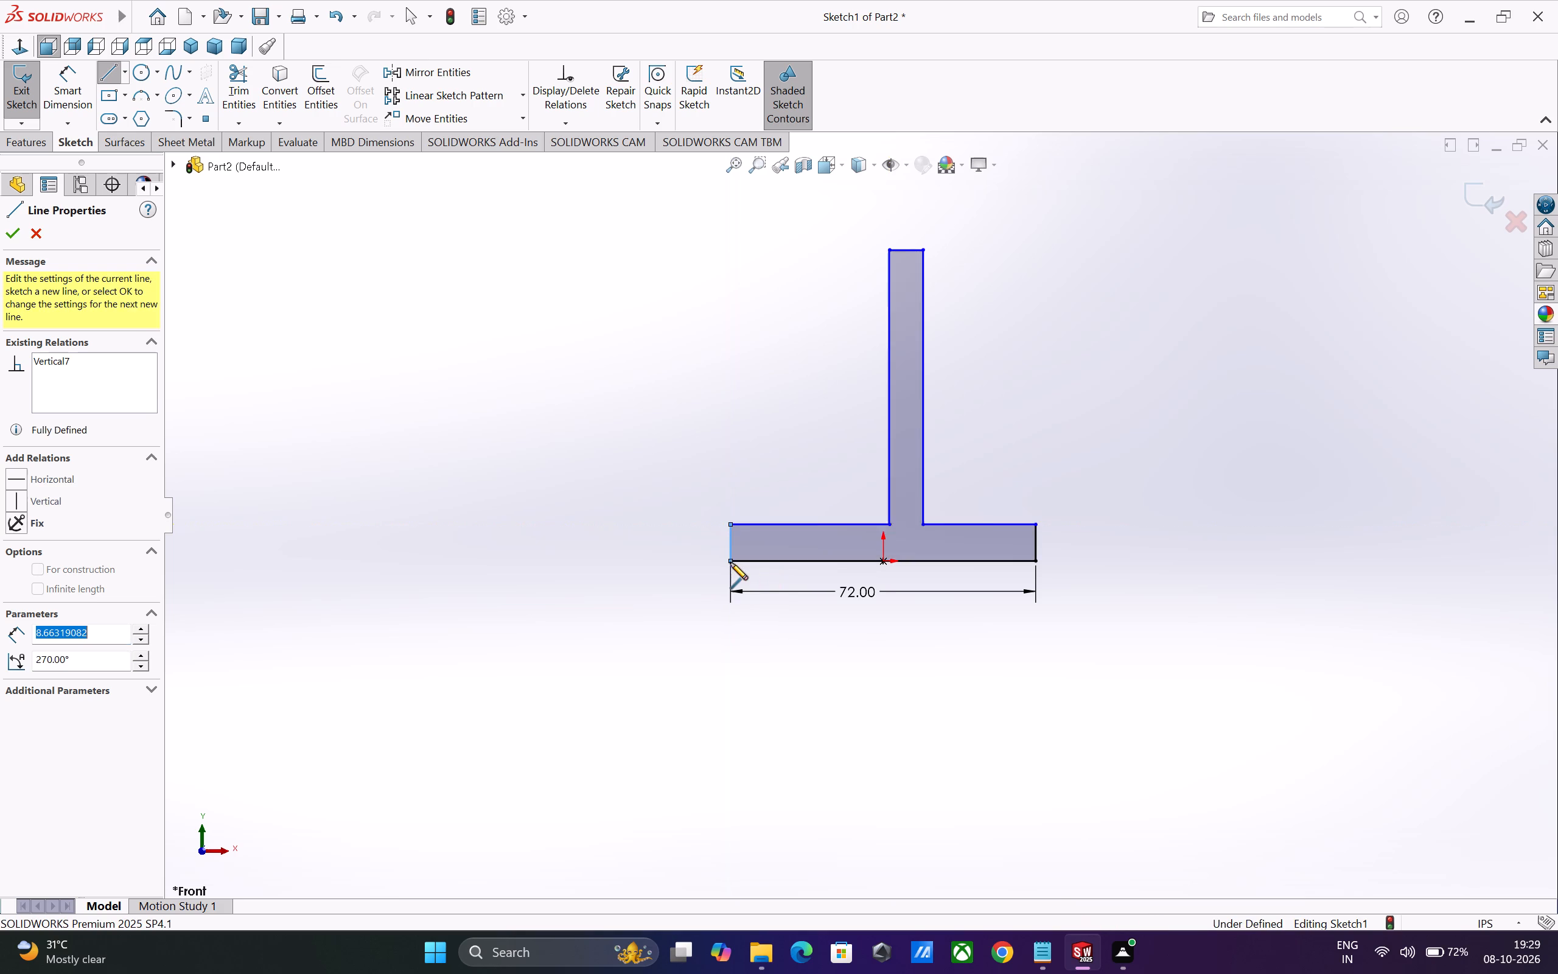
key(Escape)
key(Escape)
Dimension the vertical edge at the flange's right end to 8 in.
scroll(894, 667, up, 3)
scroll(985, 474, down, 1)
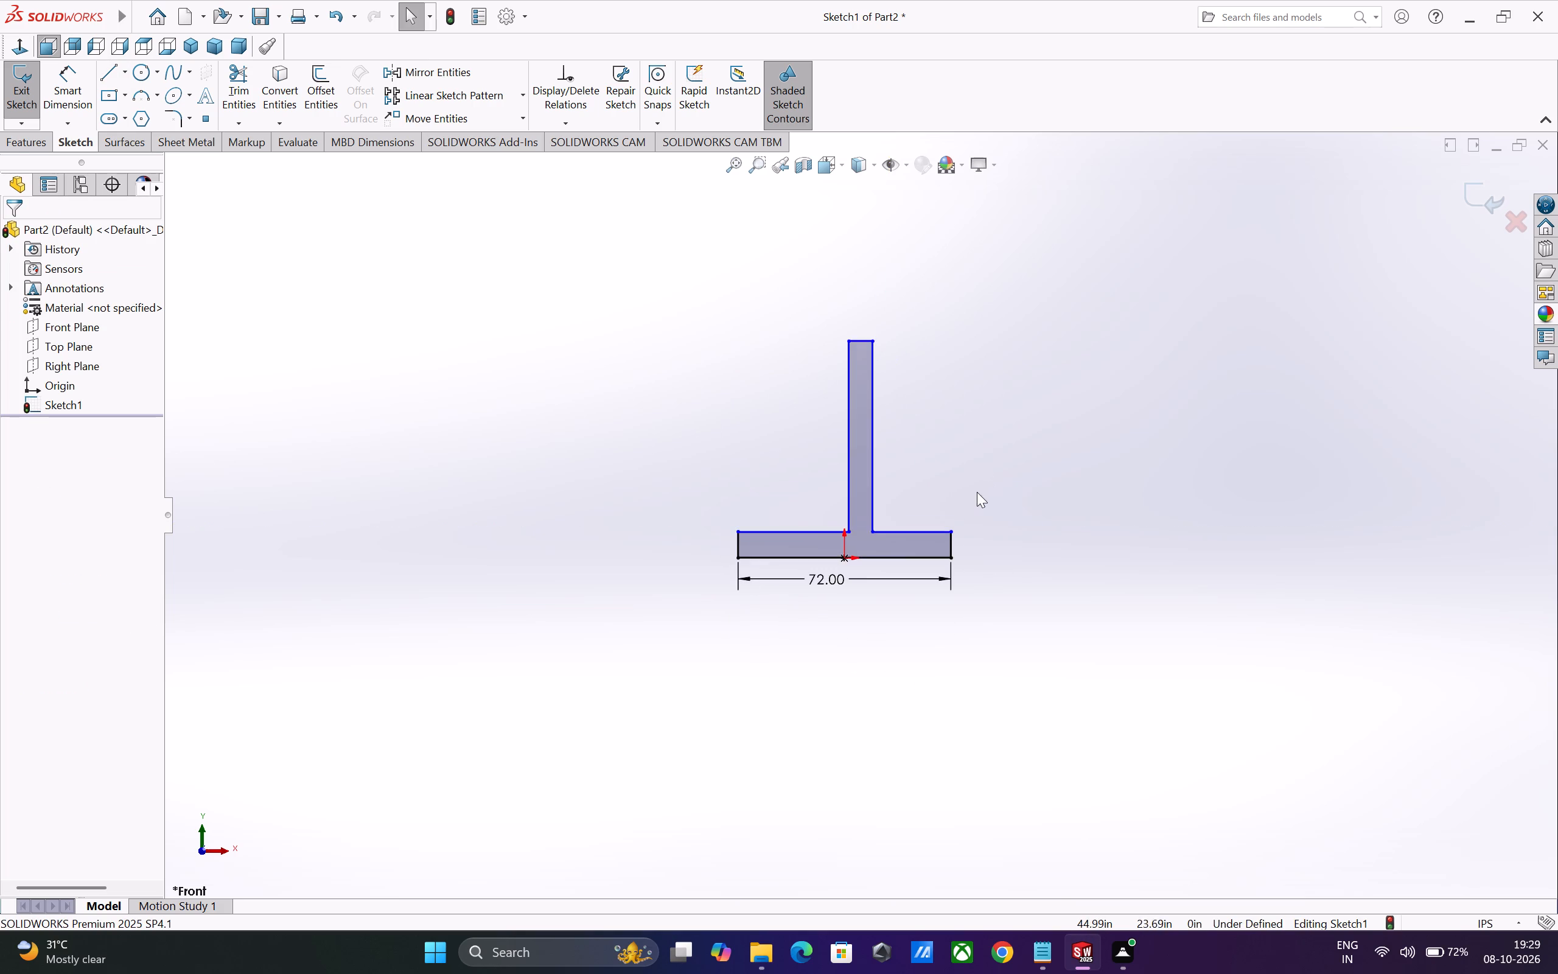
scroll(977, 499, down, 1)
middle_drag(1100, 680, 1032, 699)
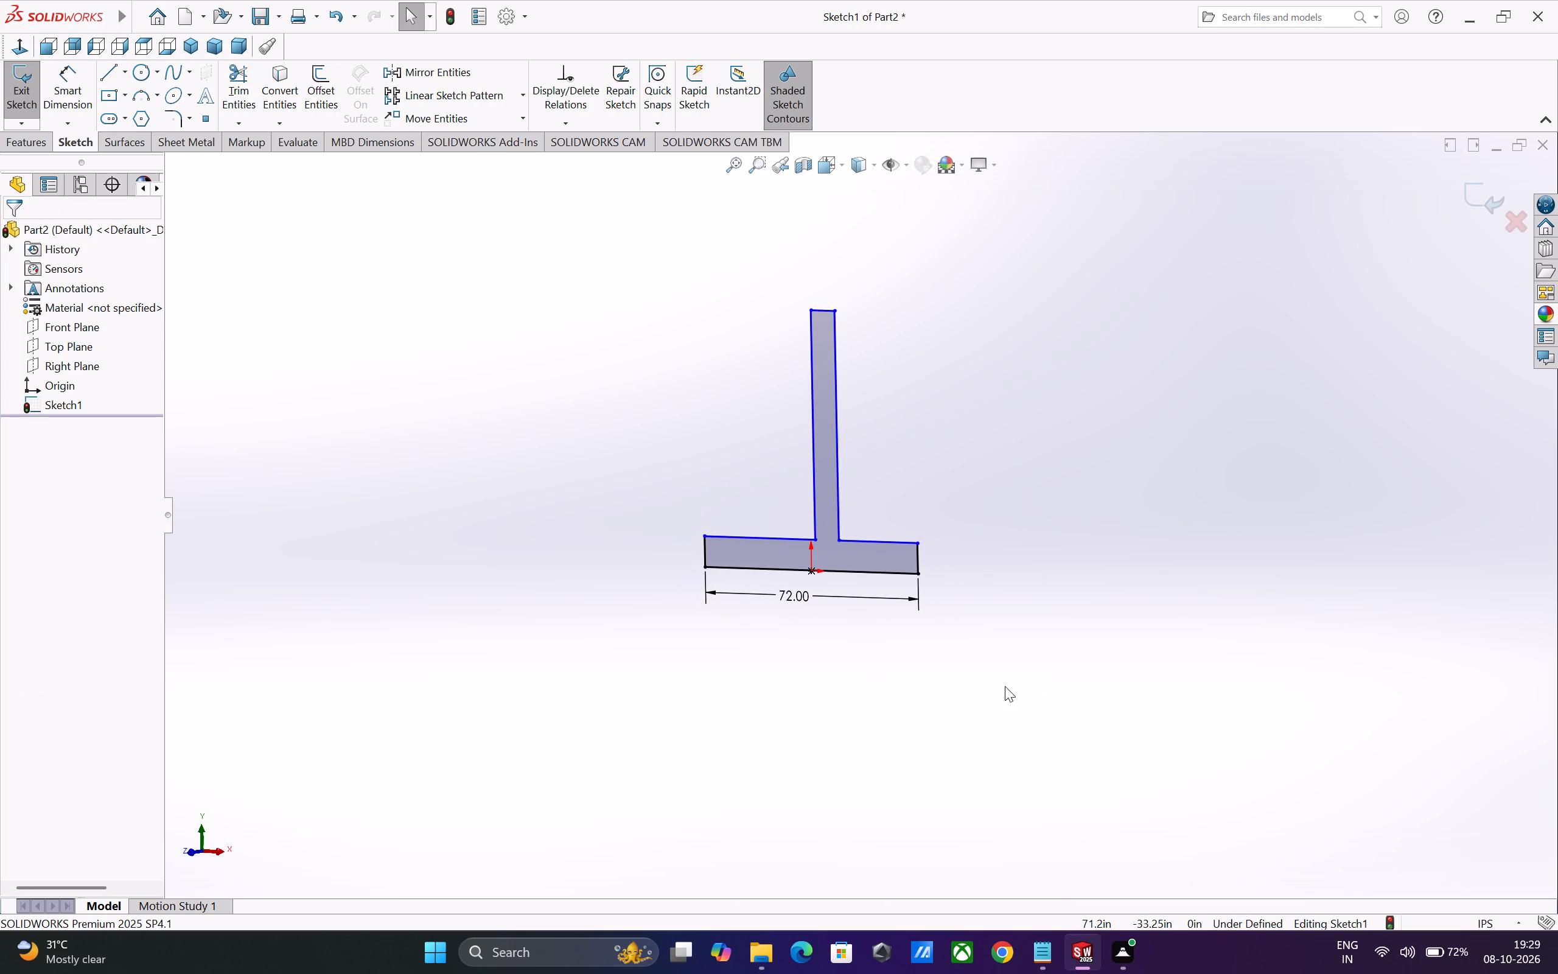
drag(68, 84, 71, 89)
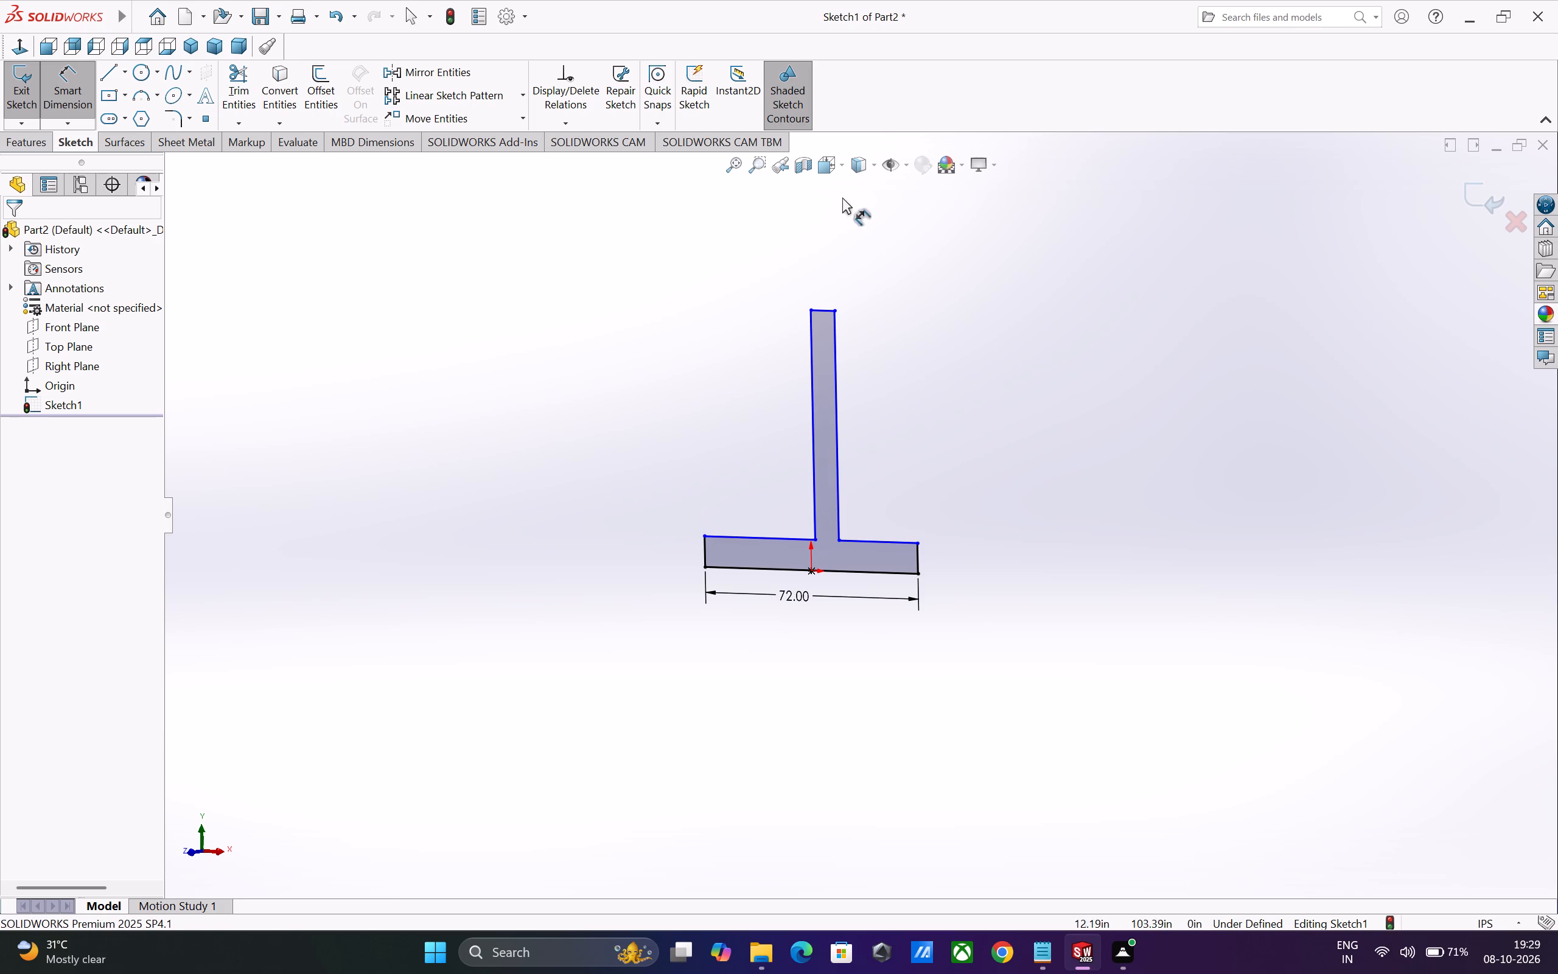
click(842, 169)
click(921, 261)
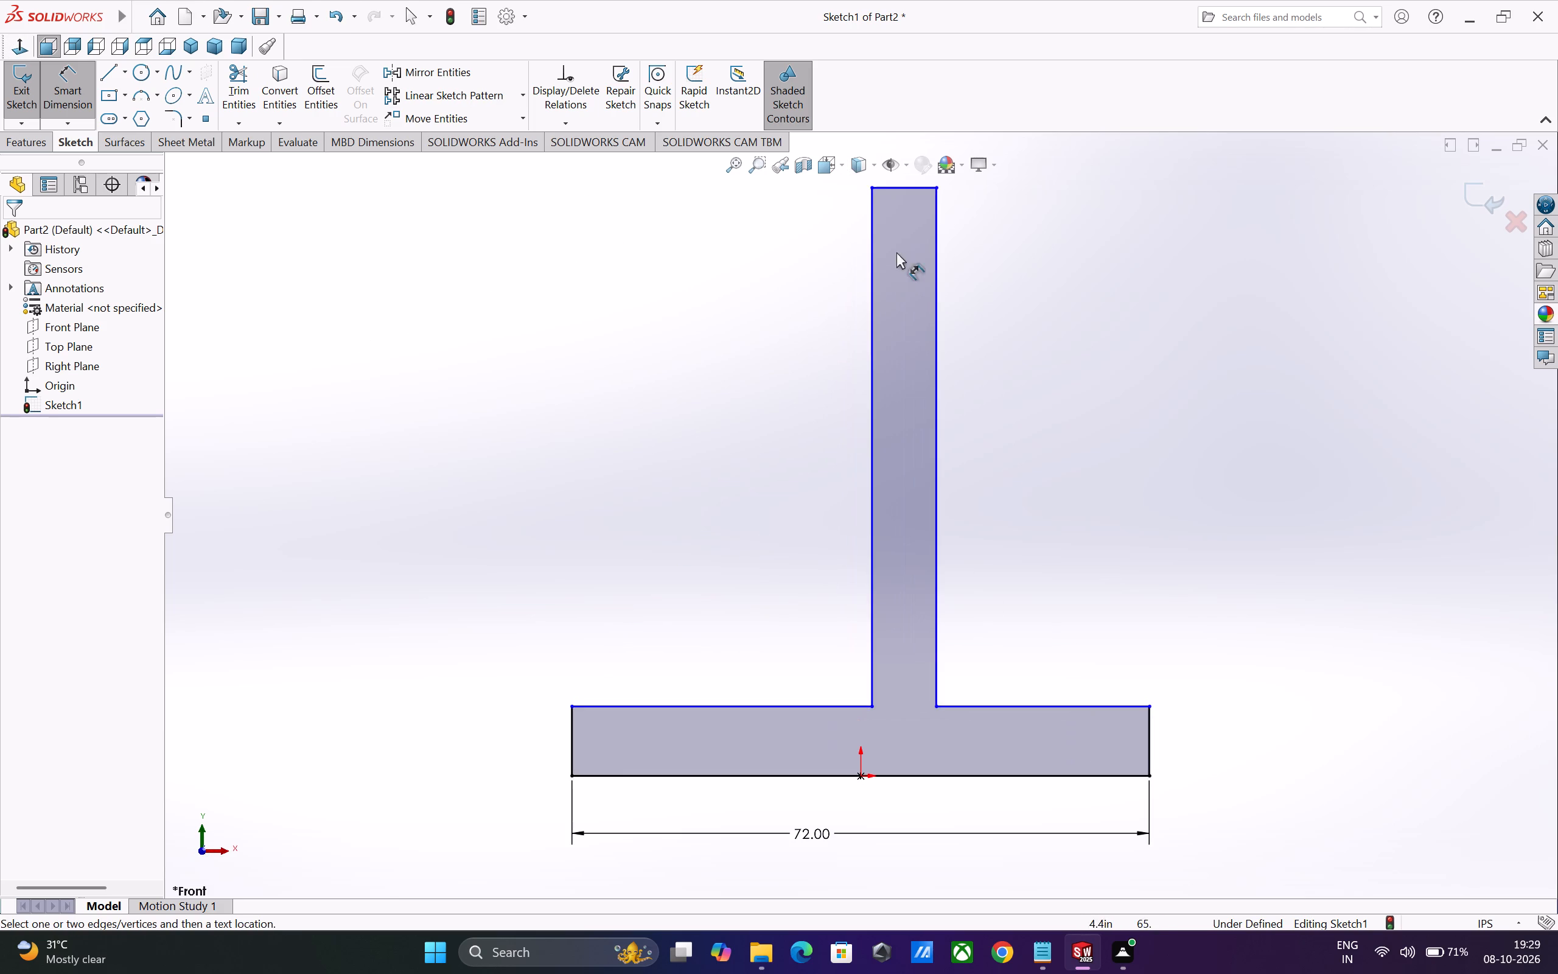
scroll(1052, 643, up, 3)
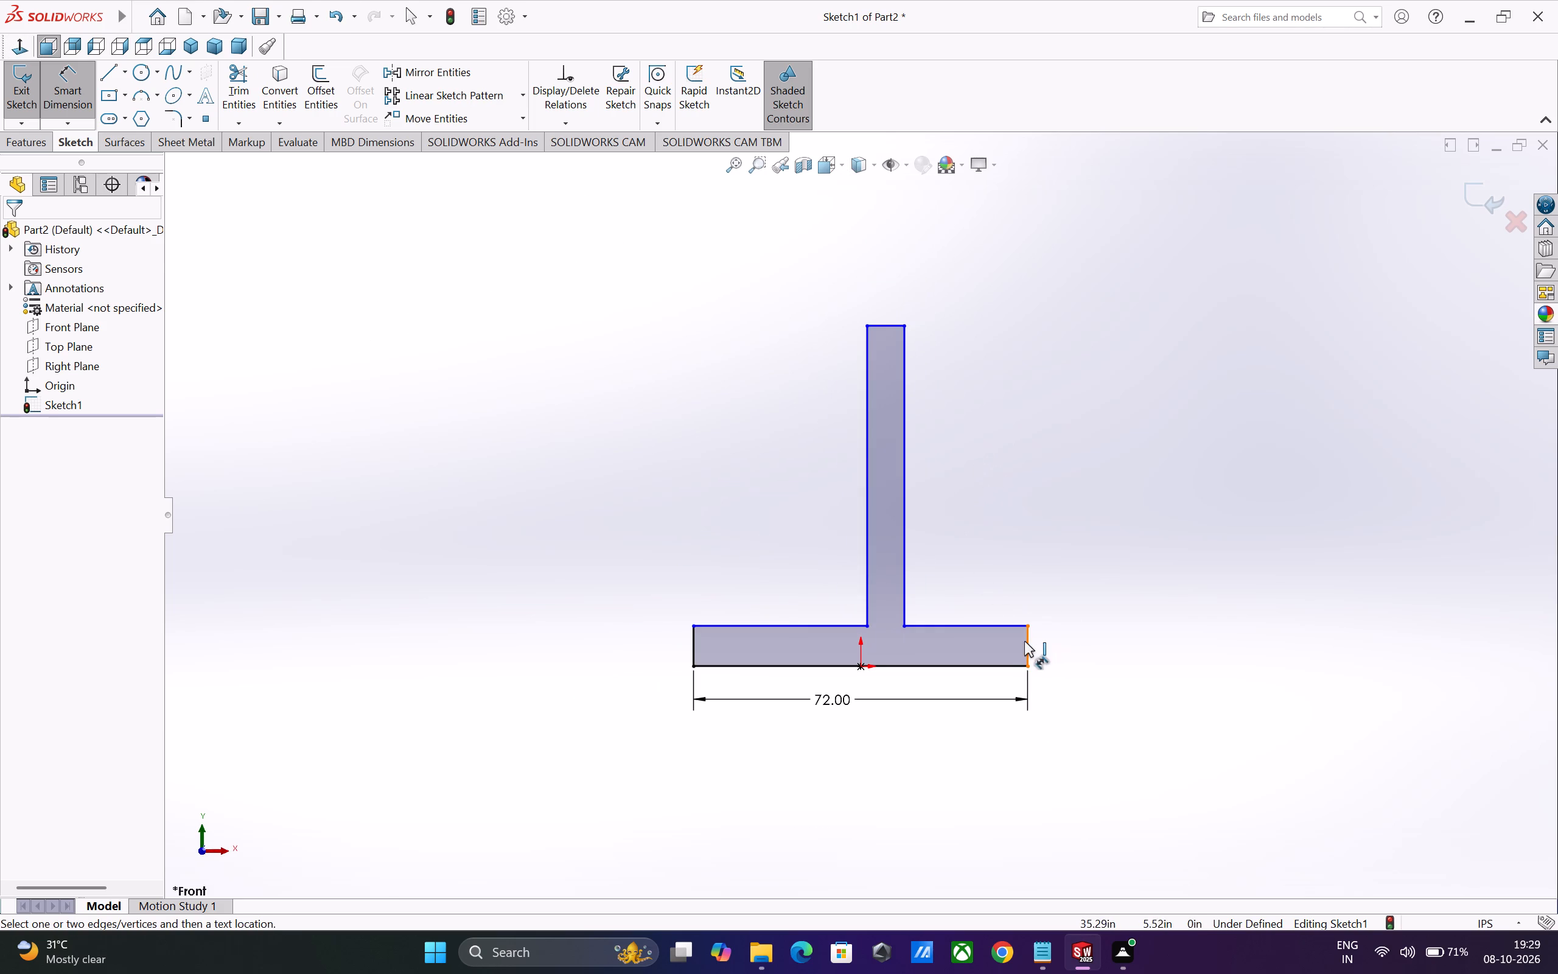
click(1028, 642)
click(1061, 641)
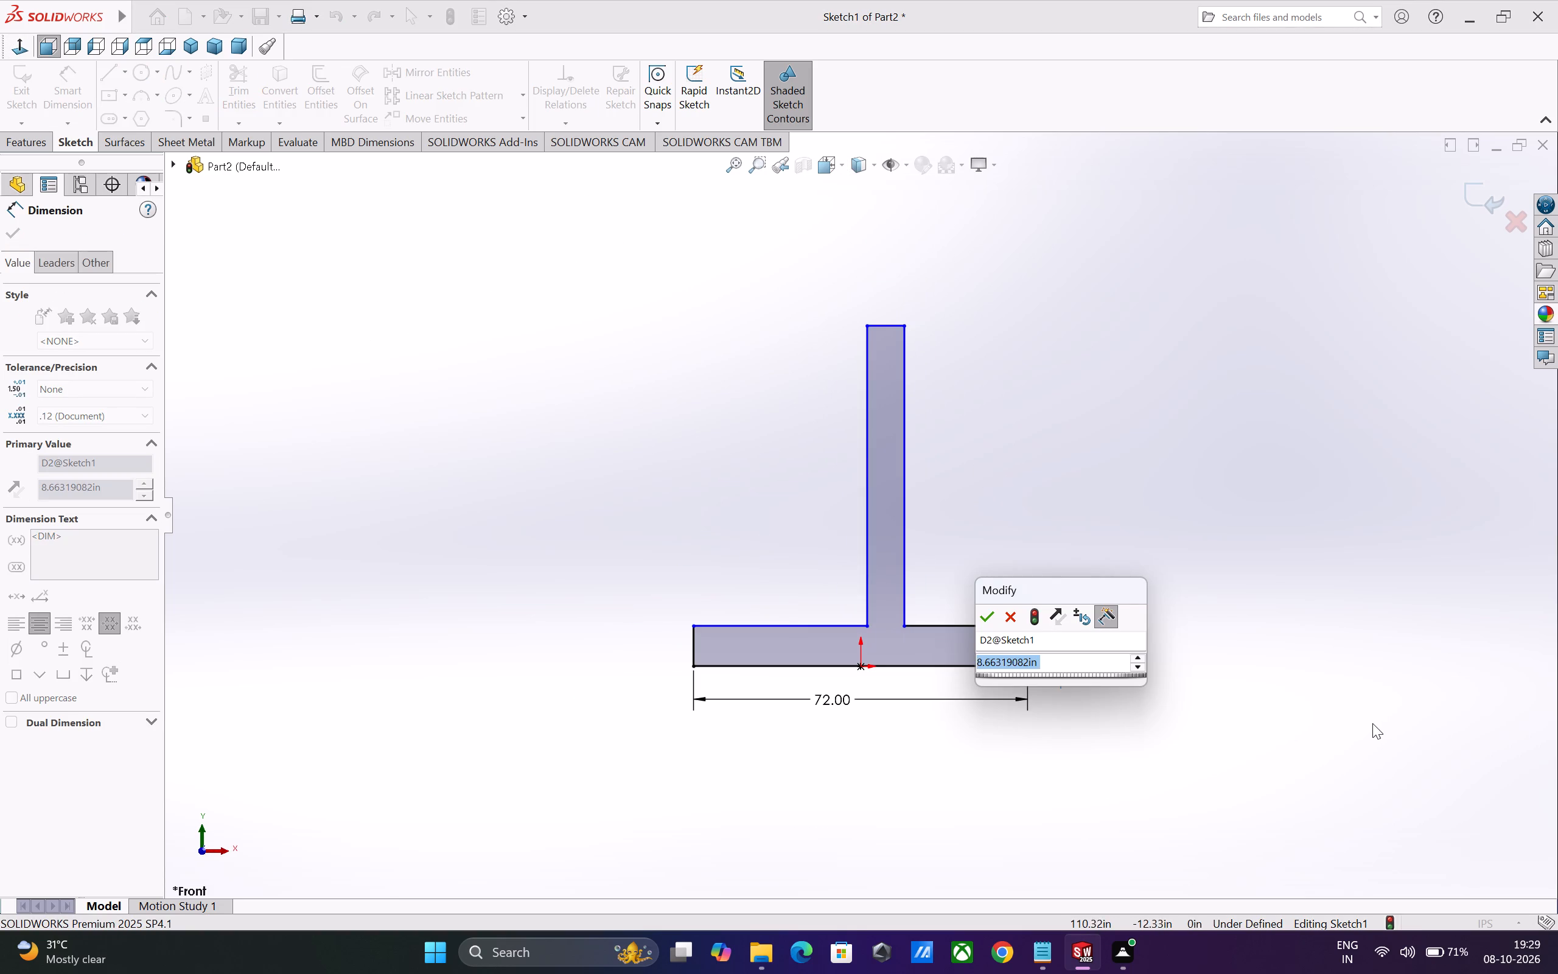
key(8)
key(Return)
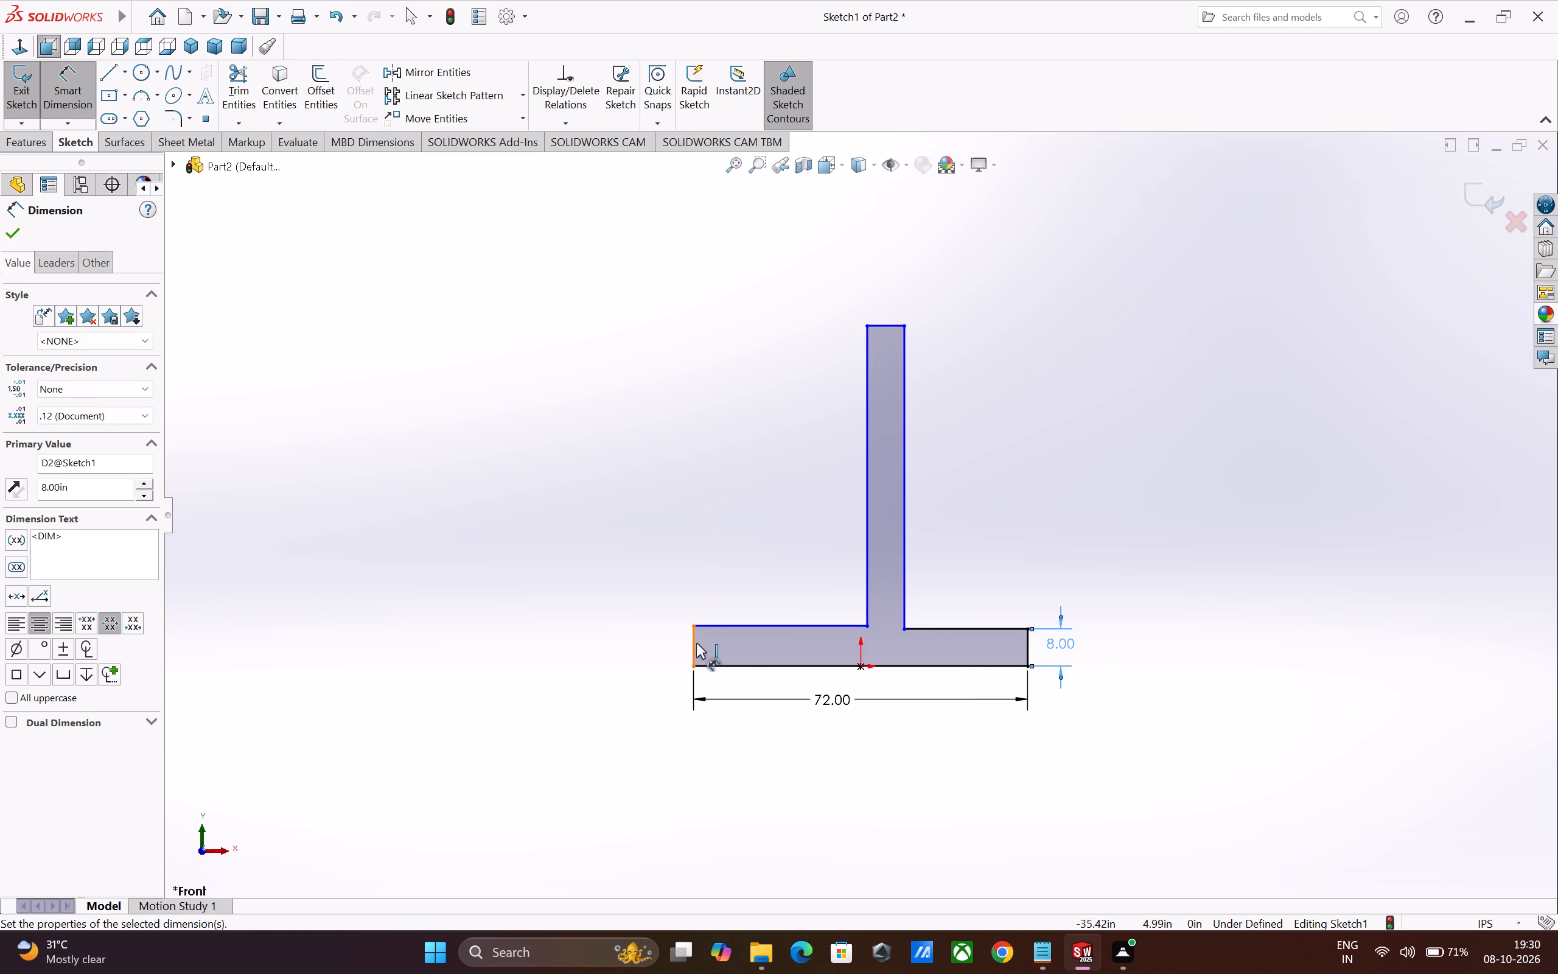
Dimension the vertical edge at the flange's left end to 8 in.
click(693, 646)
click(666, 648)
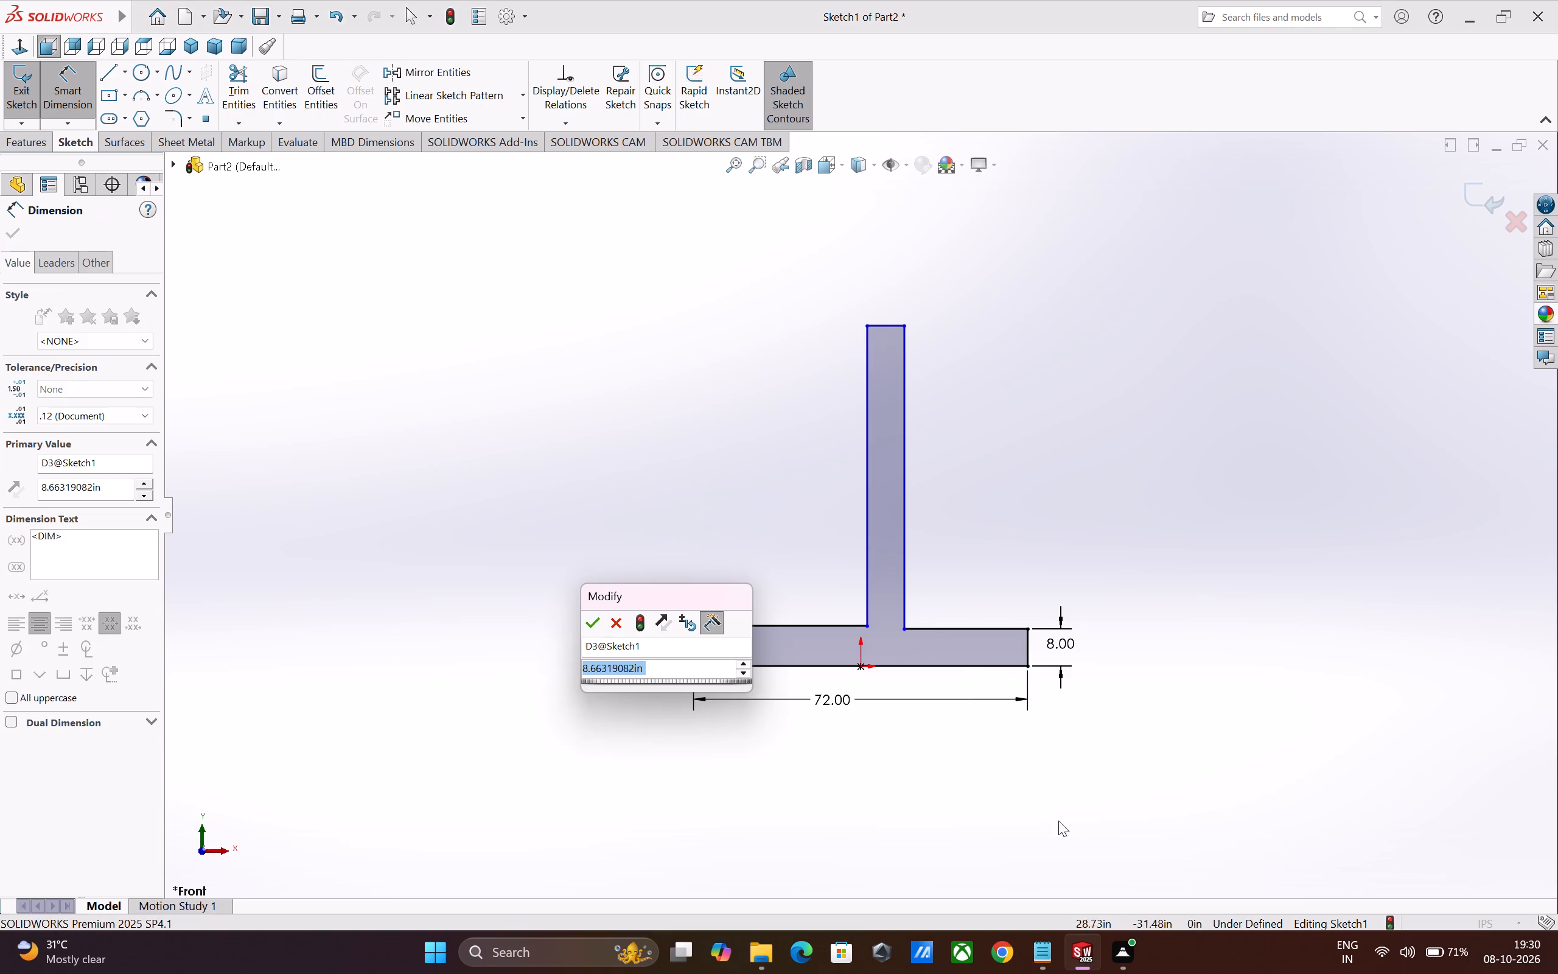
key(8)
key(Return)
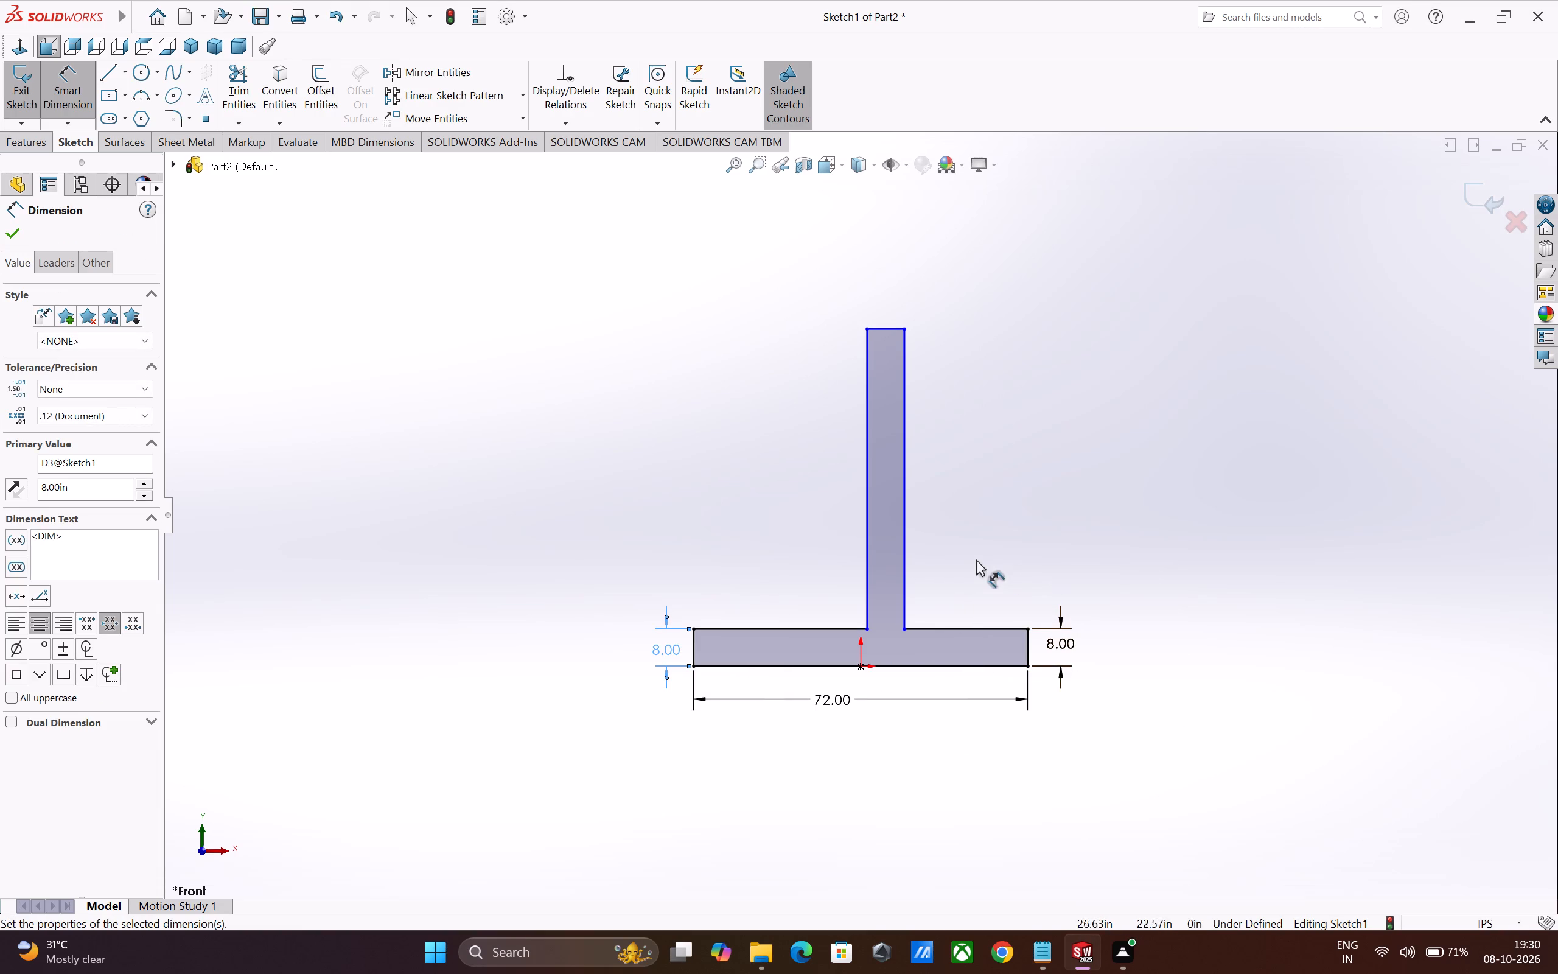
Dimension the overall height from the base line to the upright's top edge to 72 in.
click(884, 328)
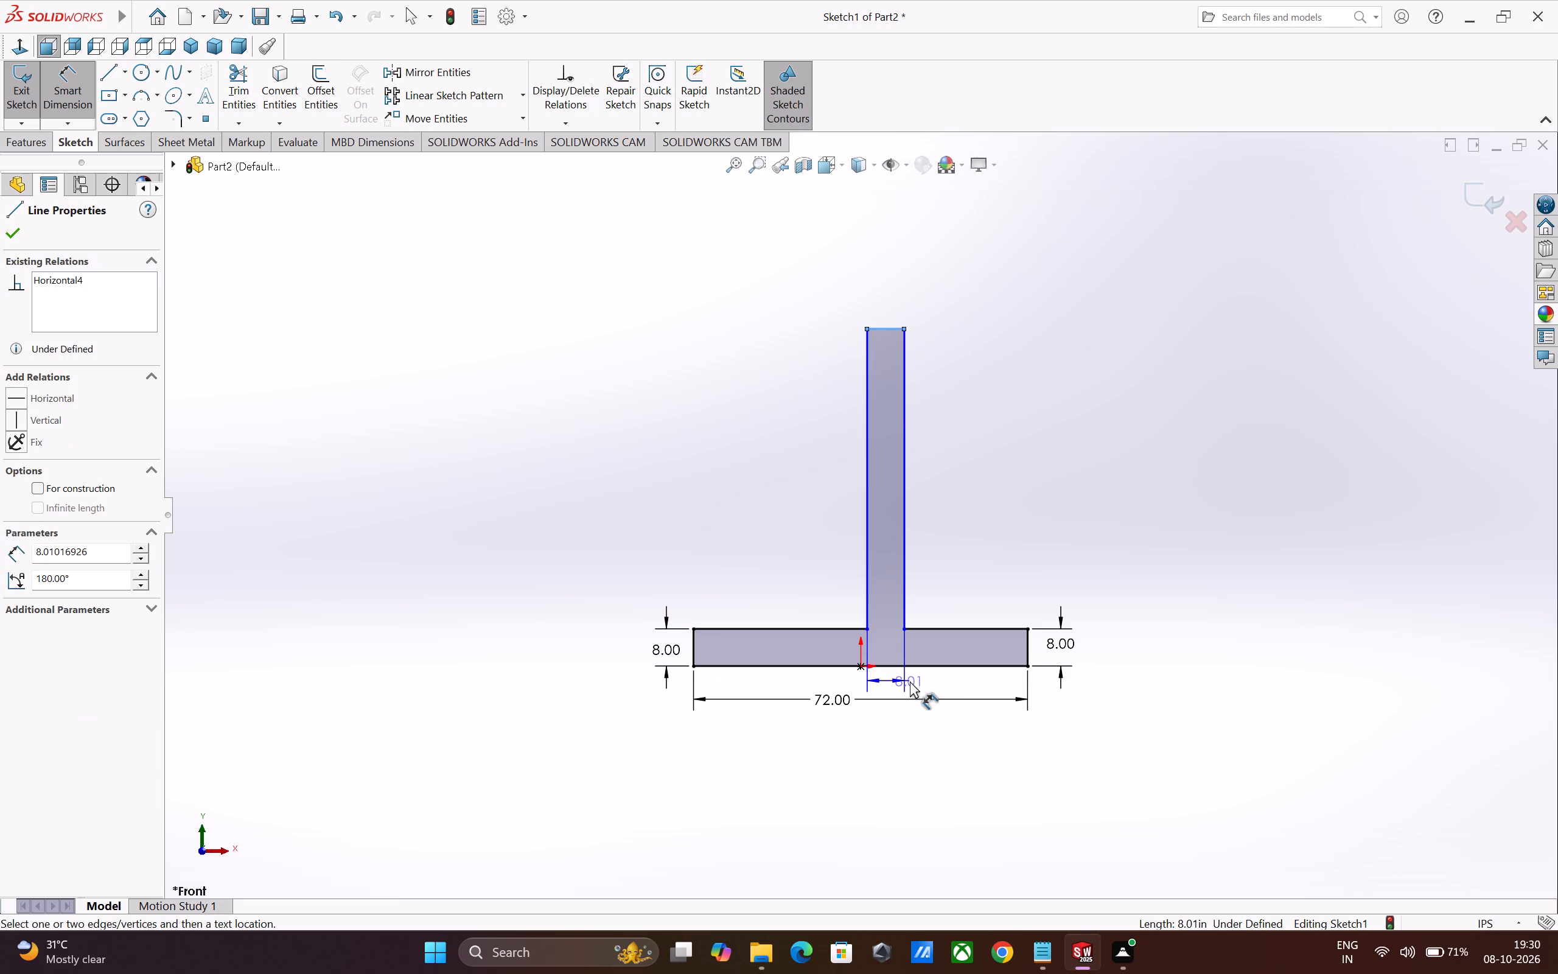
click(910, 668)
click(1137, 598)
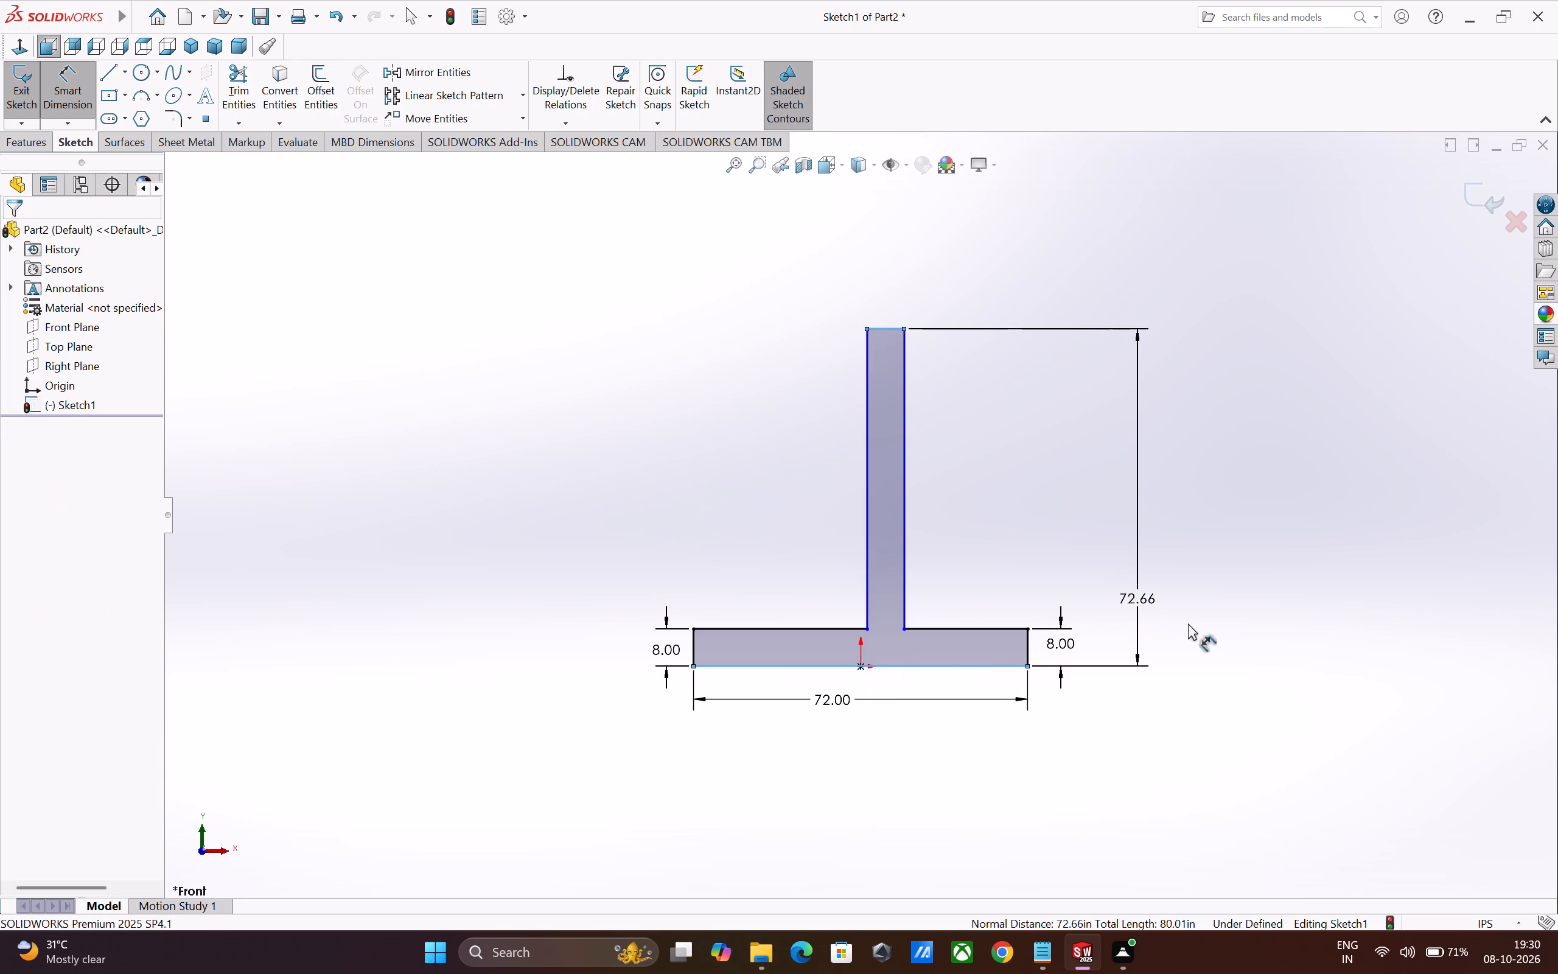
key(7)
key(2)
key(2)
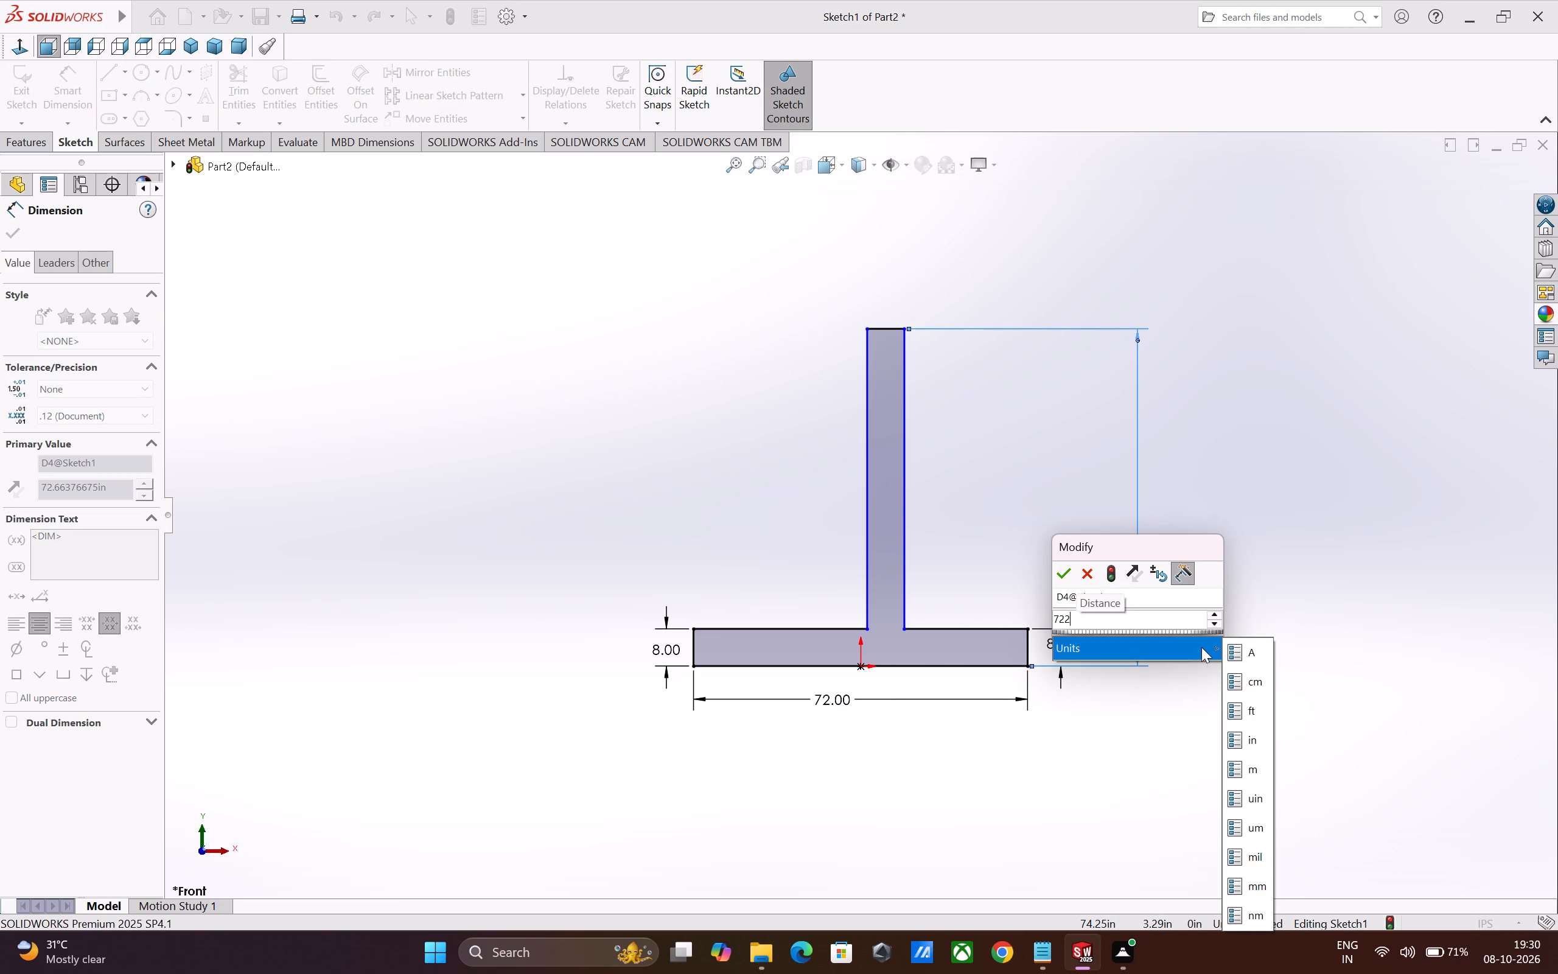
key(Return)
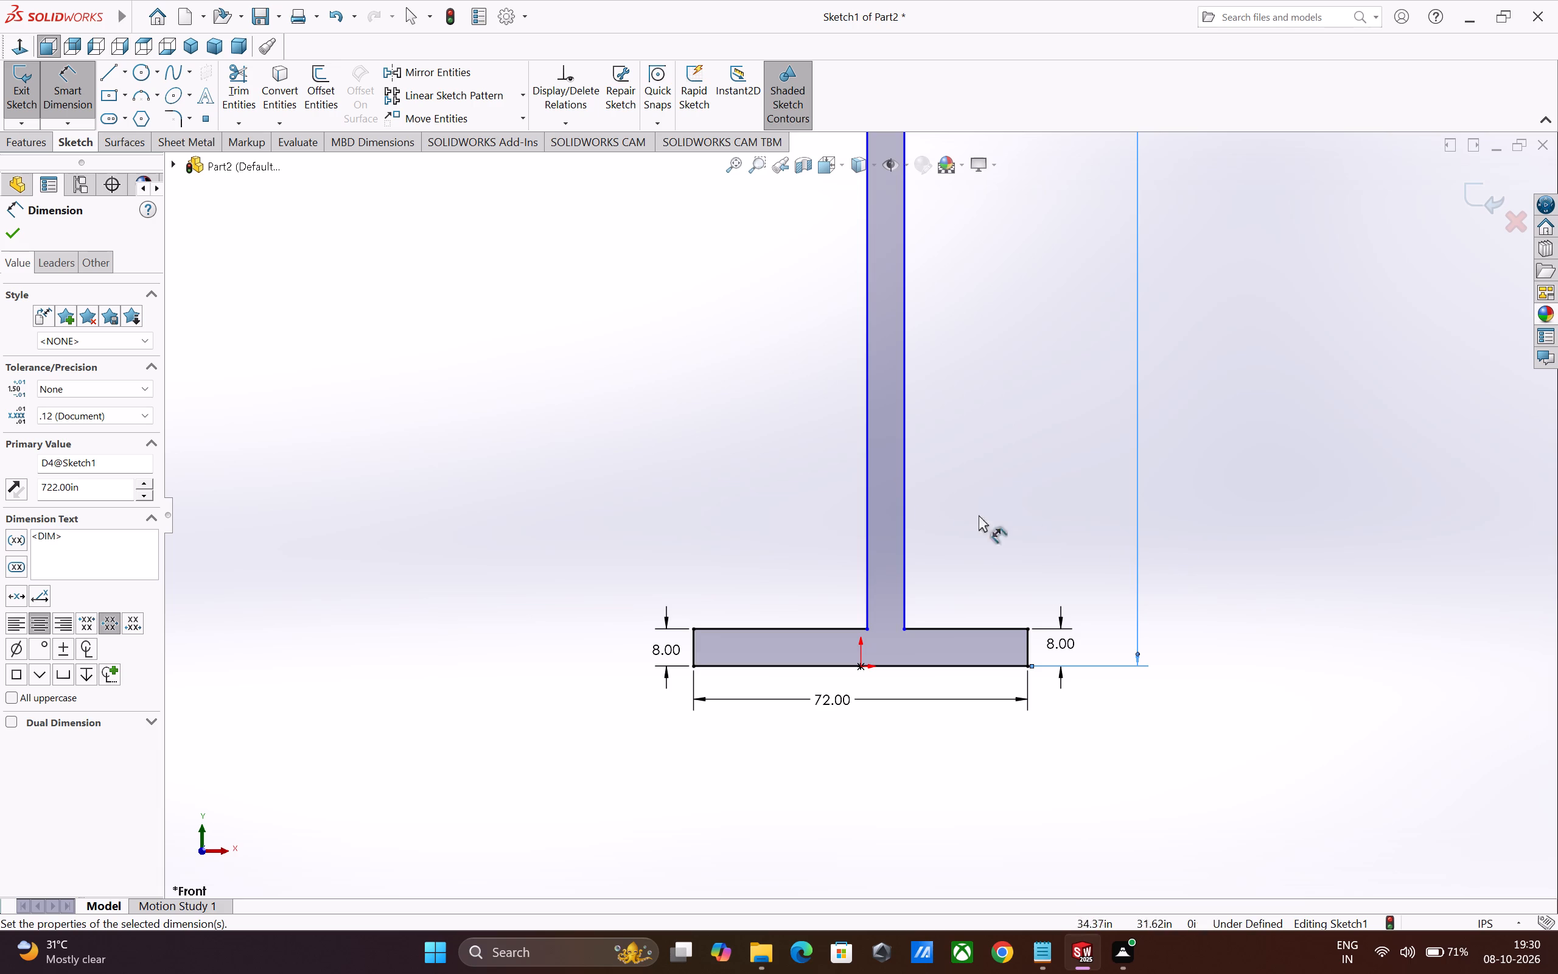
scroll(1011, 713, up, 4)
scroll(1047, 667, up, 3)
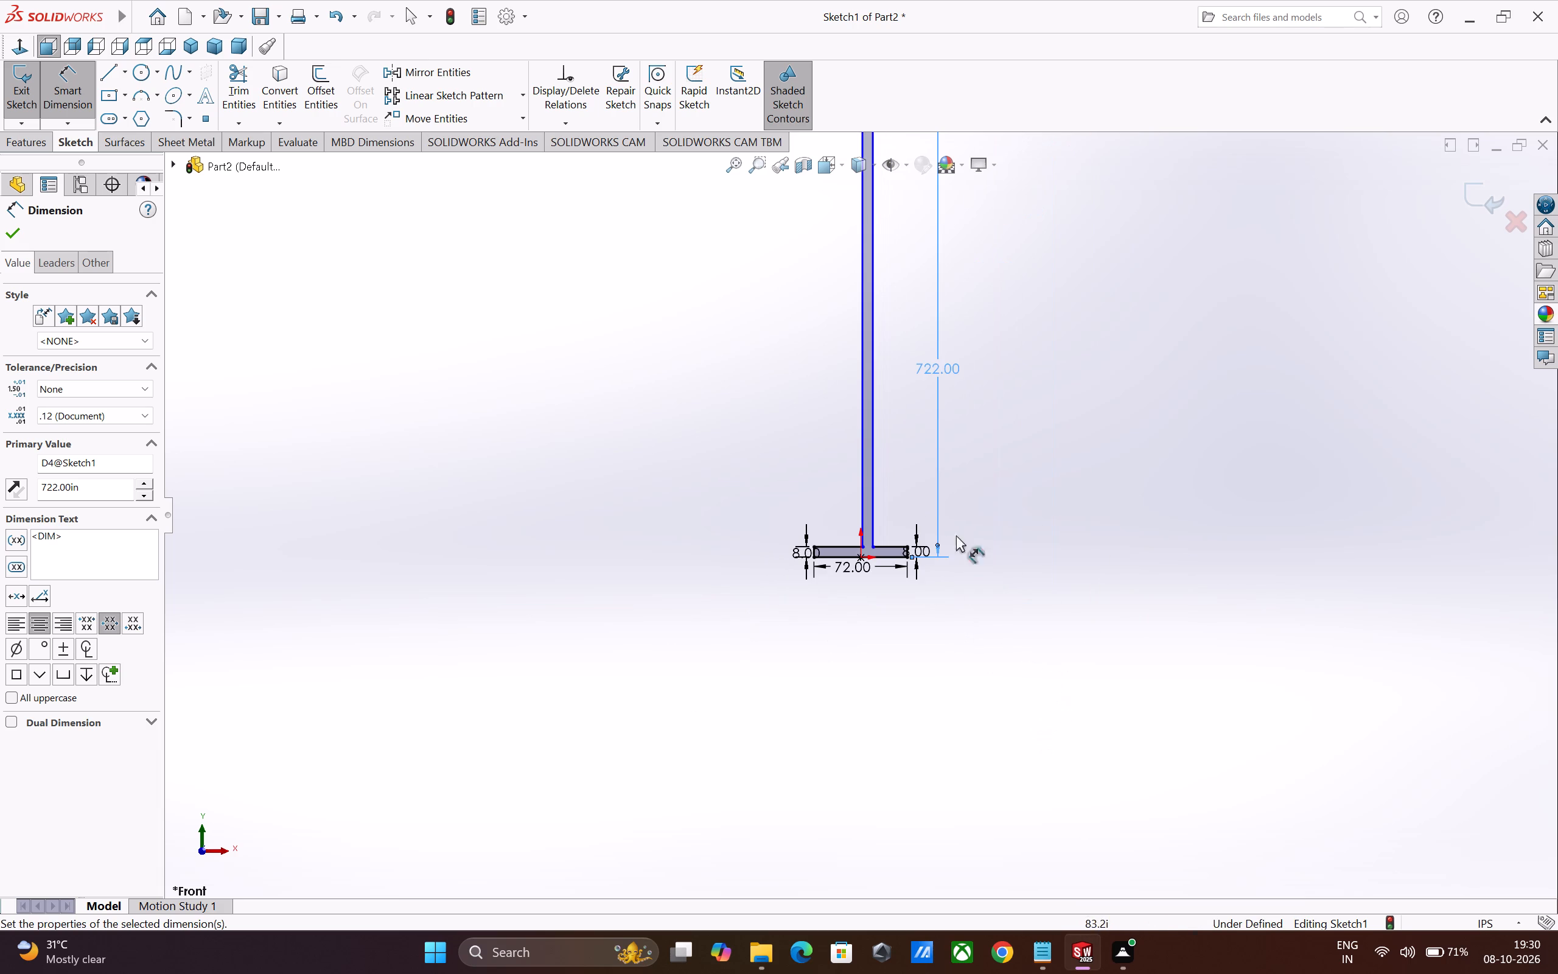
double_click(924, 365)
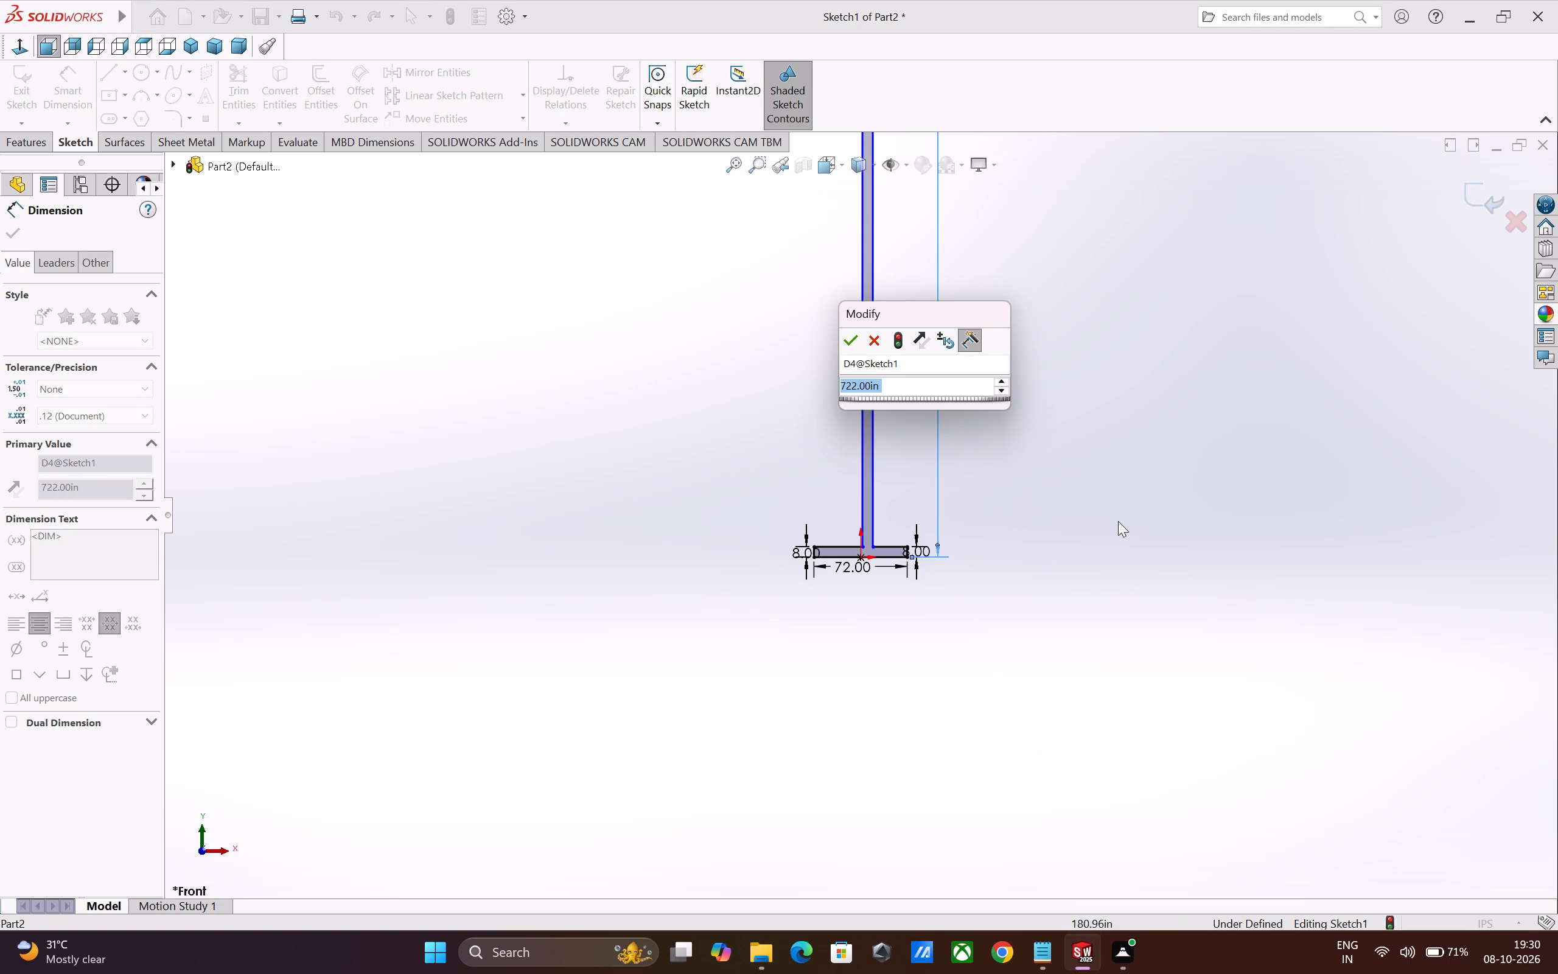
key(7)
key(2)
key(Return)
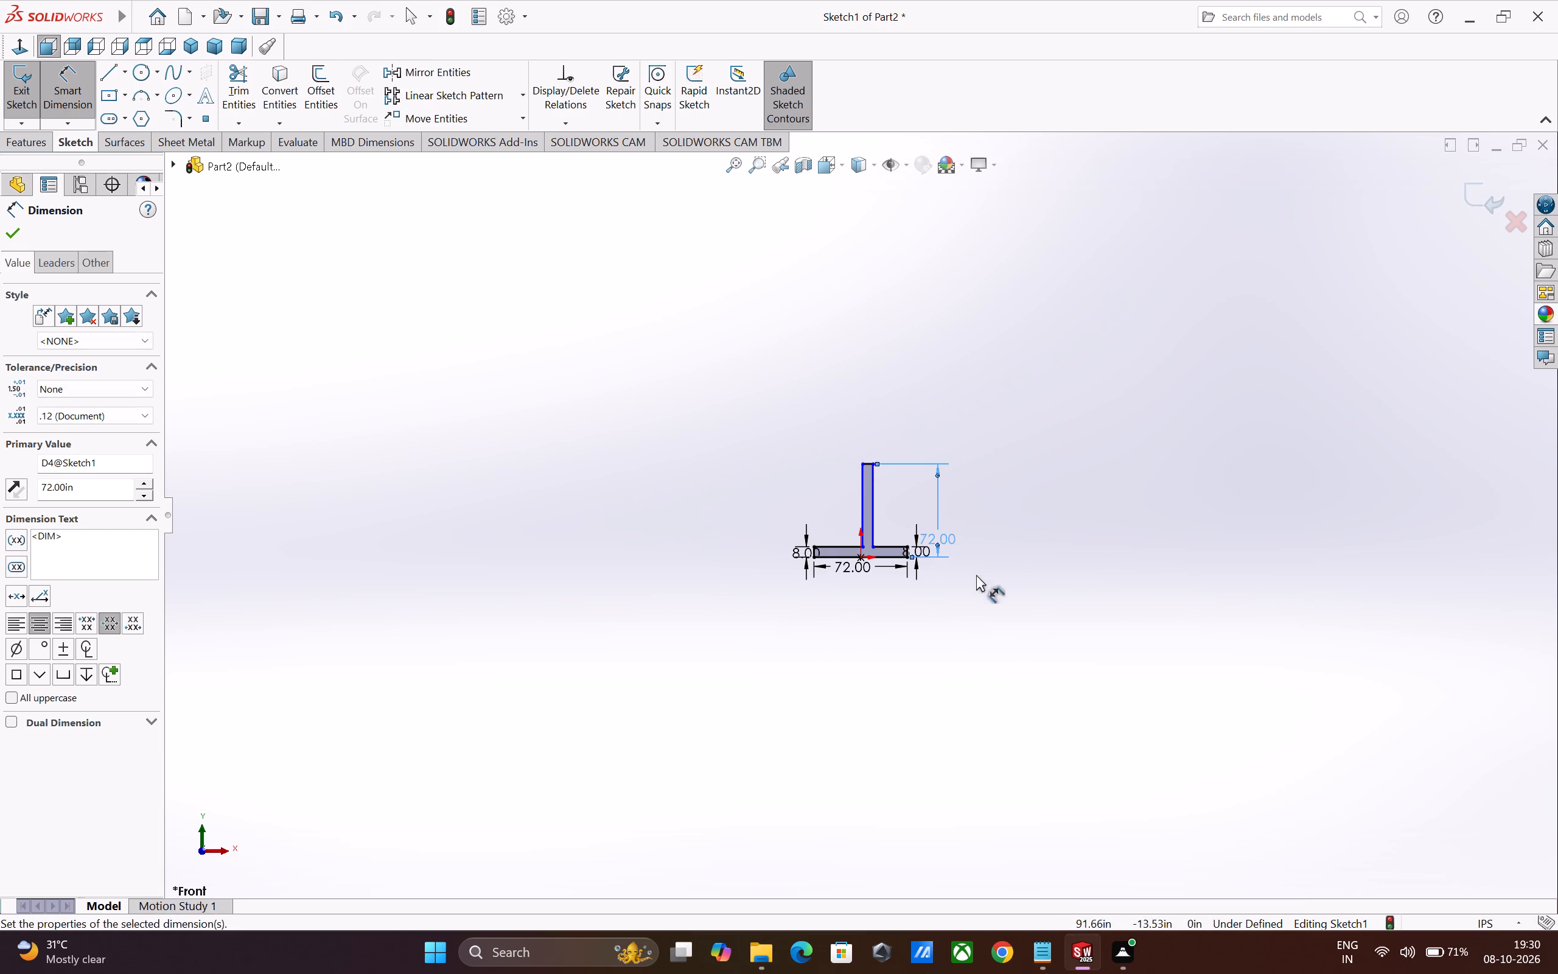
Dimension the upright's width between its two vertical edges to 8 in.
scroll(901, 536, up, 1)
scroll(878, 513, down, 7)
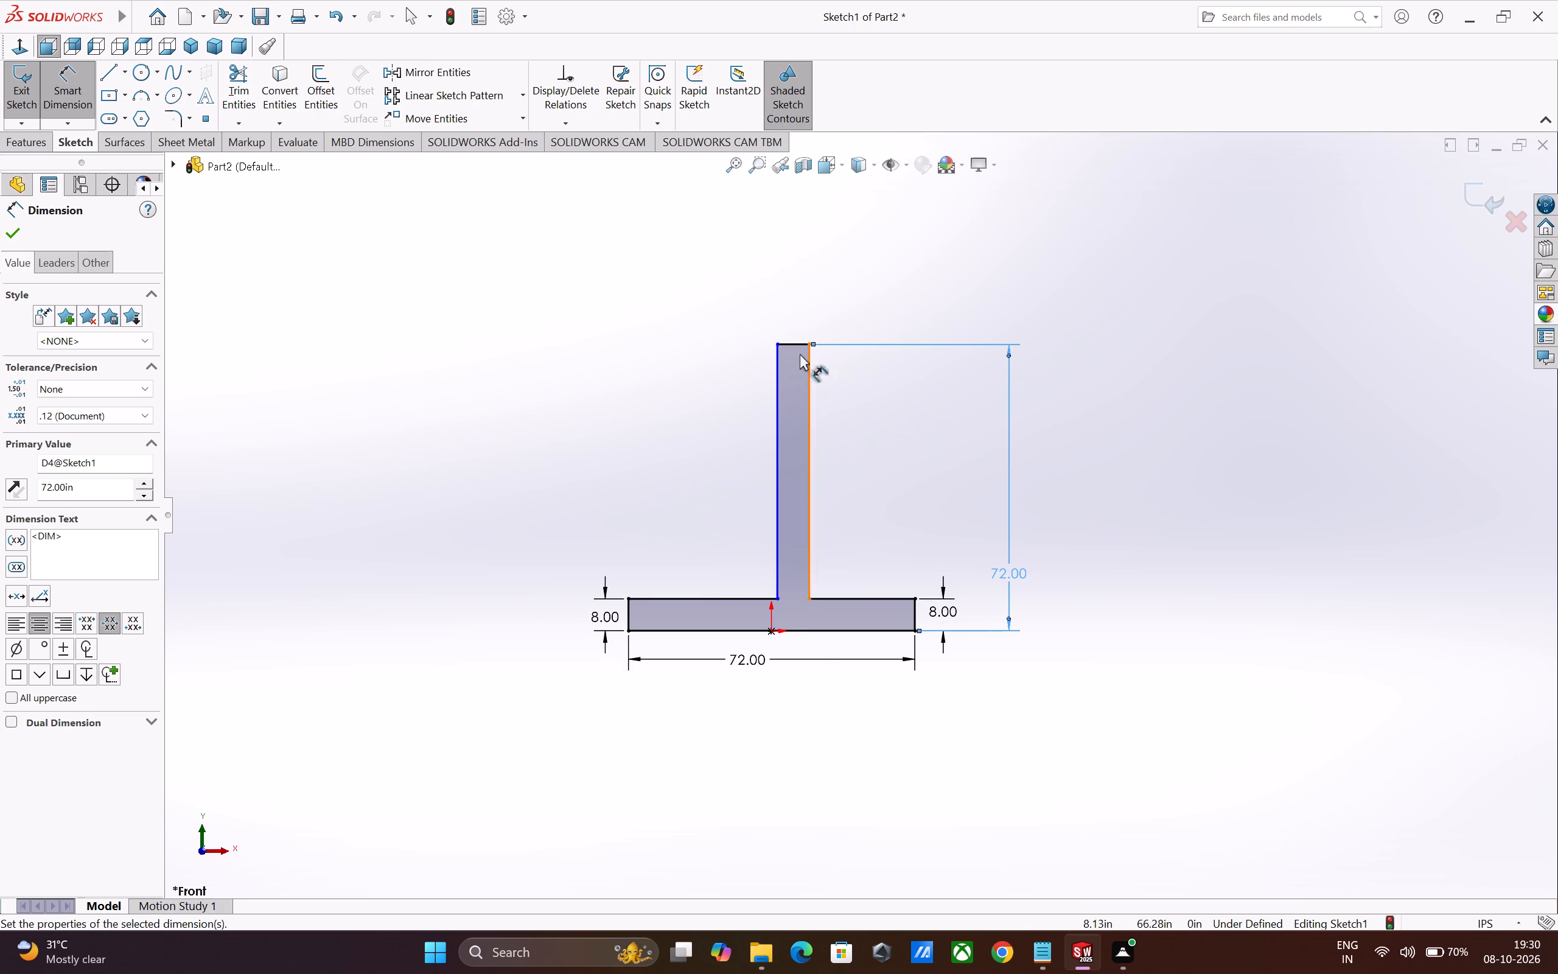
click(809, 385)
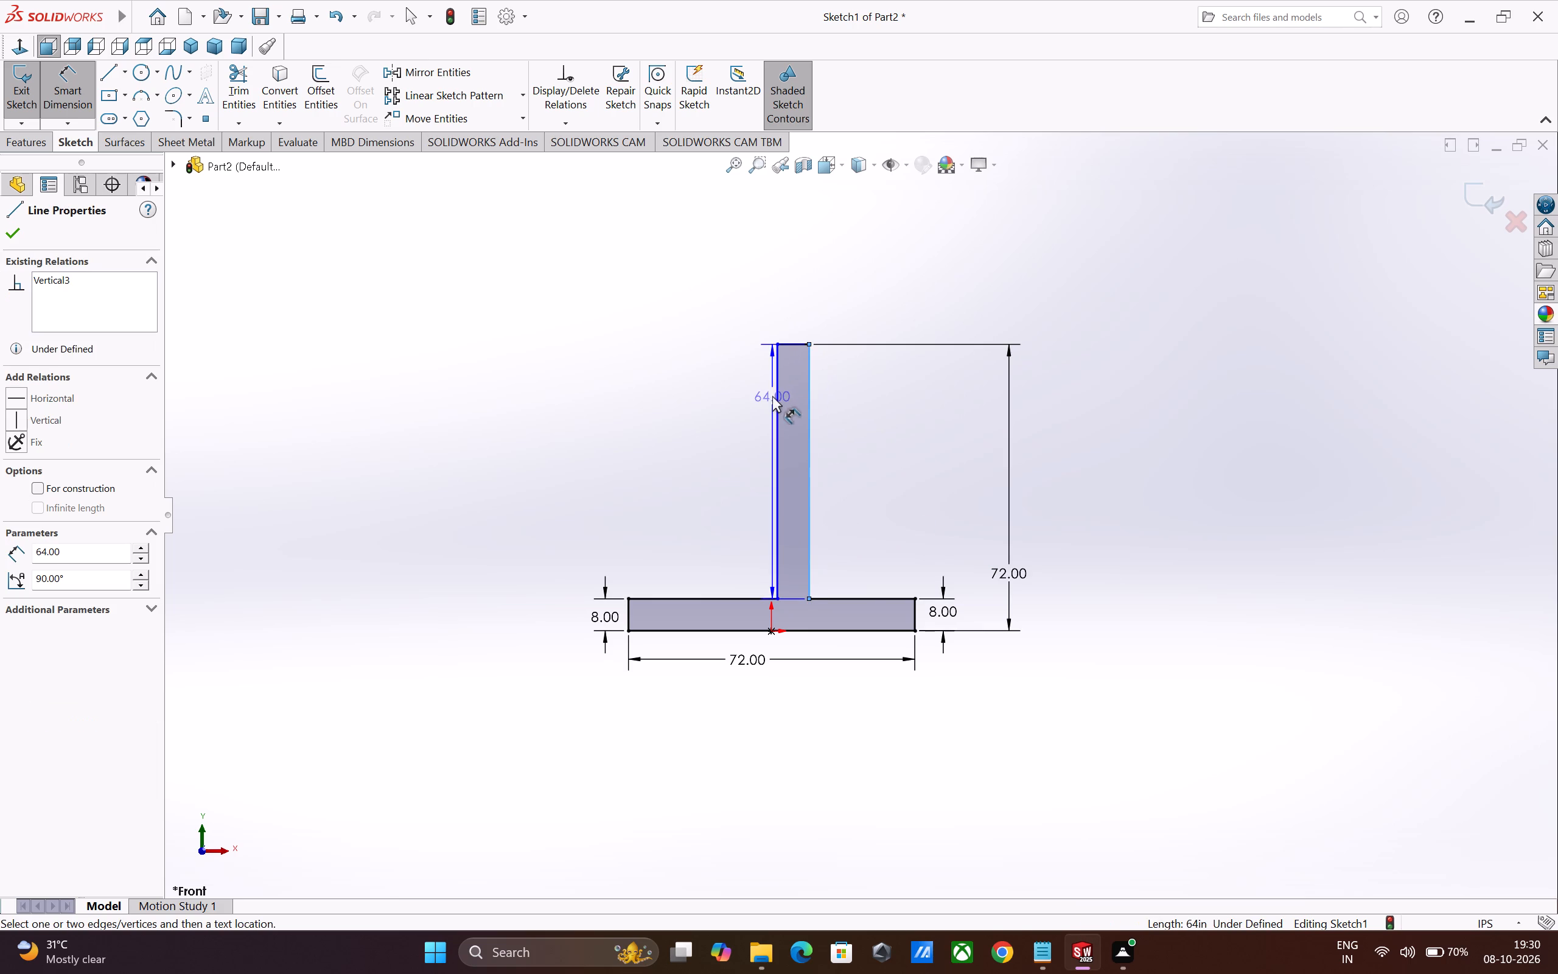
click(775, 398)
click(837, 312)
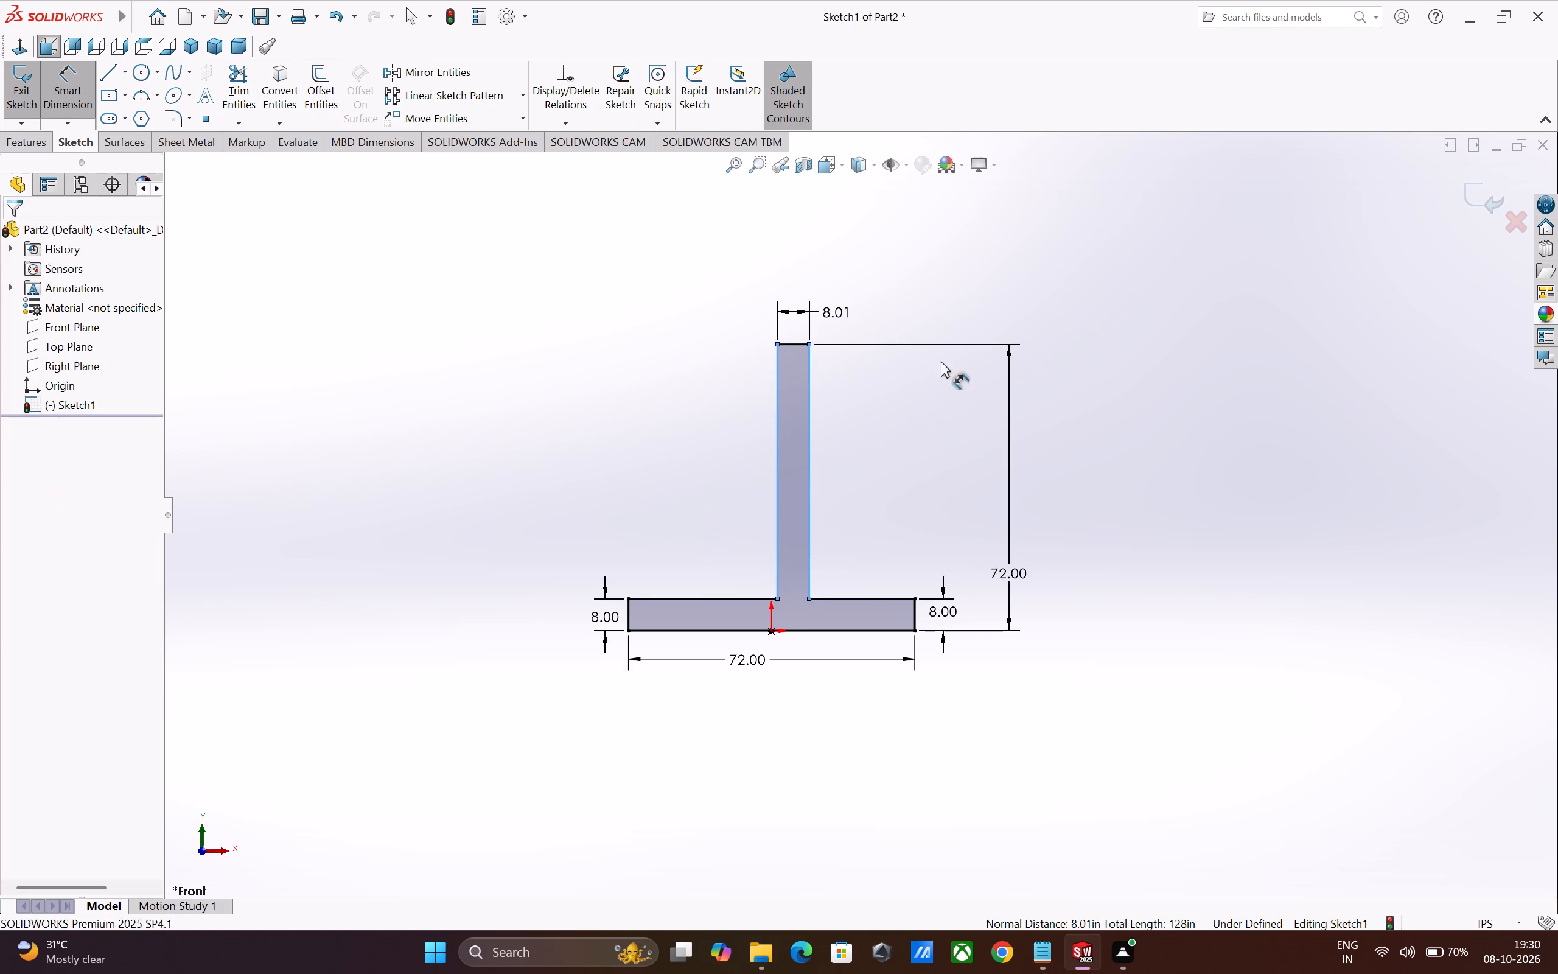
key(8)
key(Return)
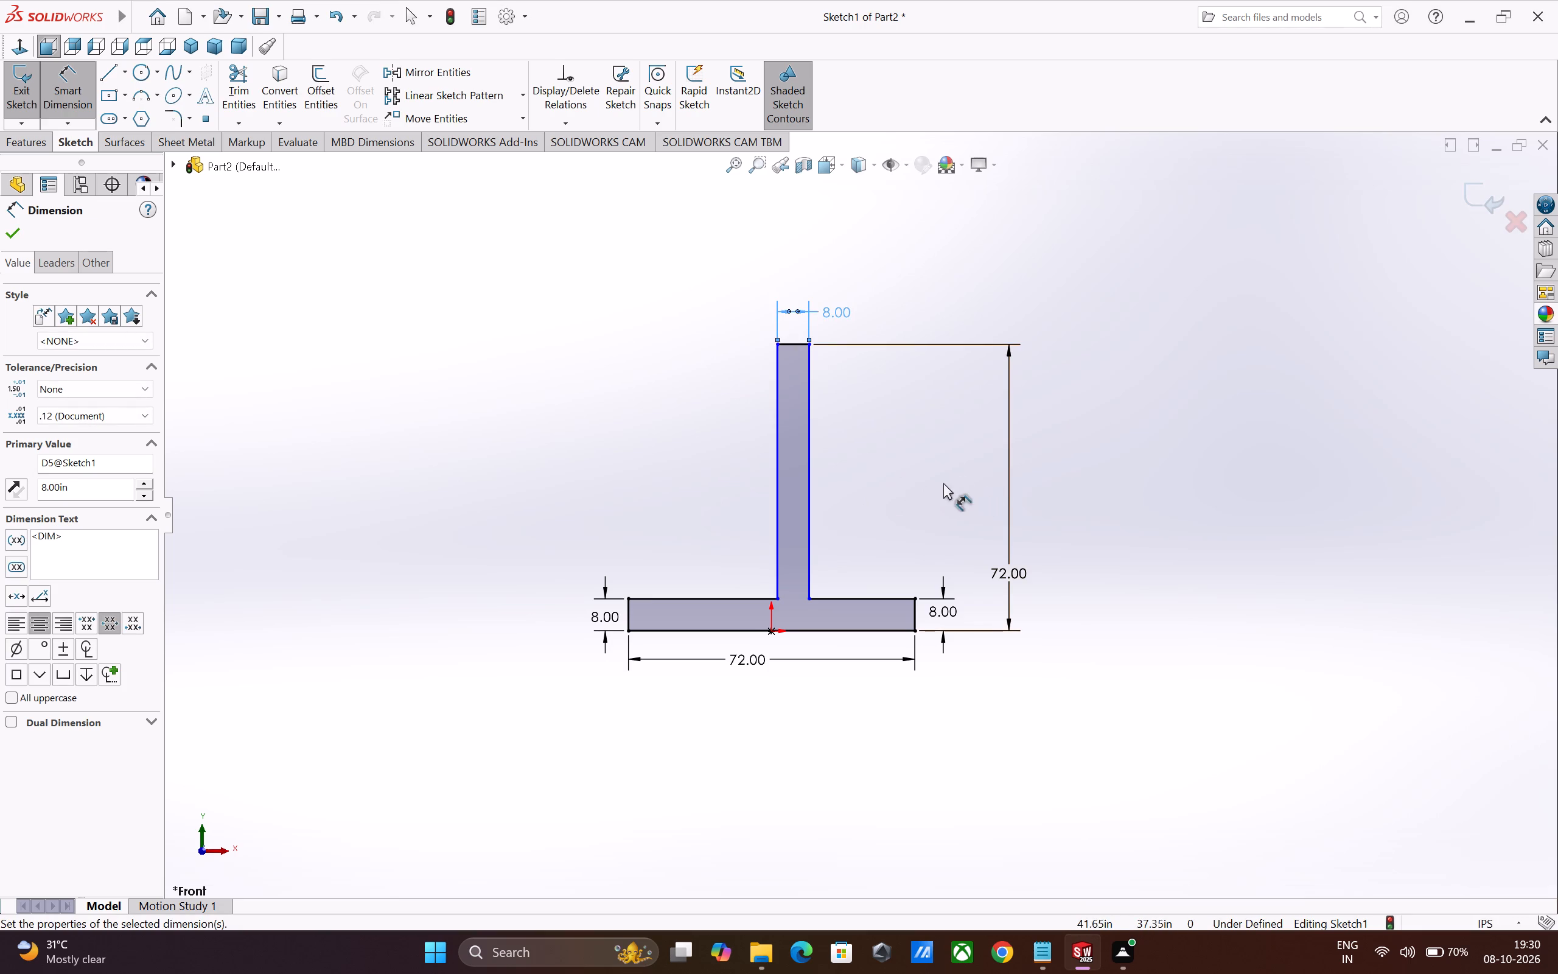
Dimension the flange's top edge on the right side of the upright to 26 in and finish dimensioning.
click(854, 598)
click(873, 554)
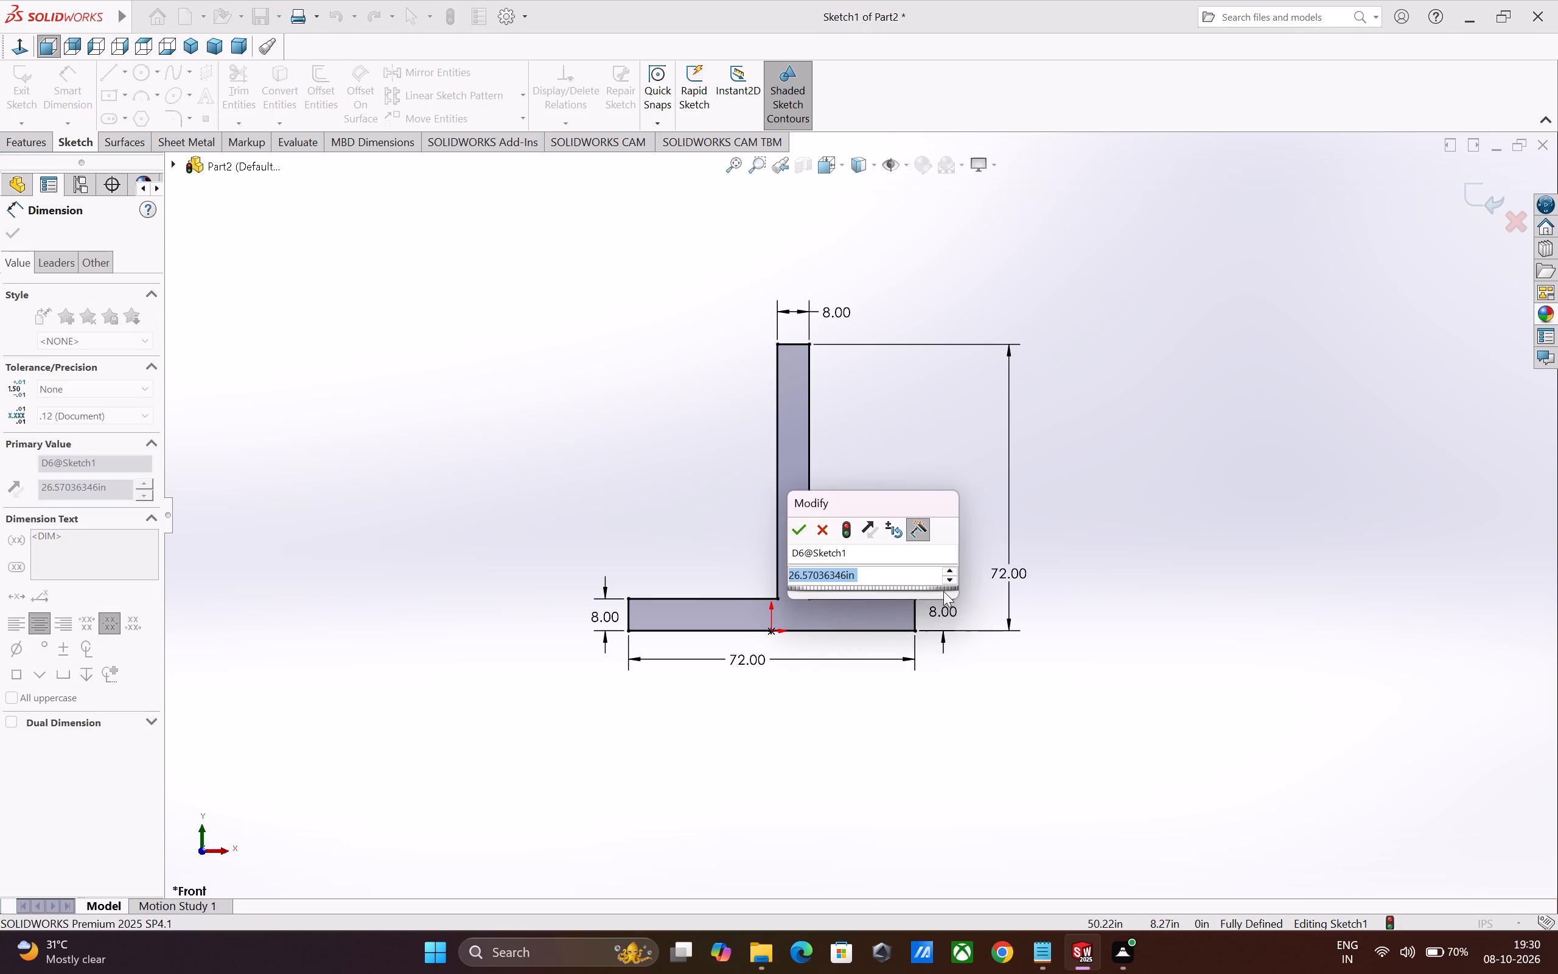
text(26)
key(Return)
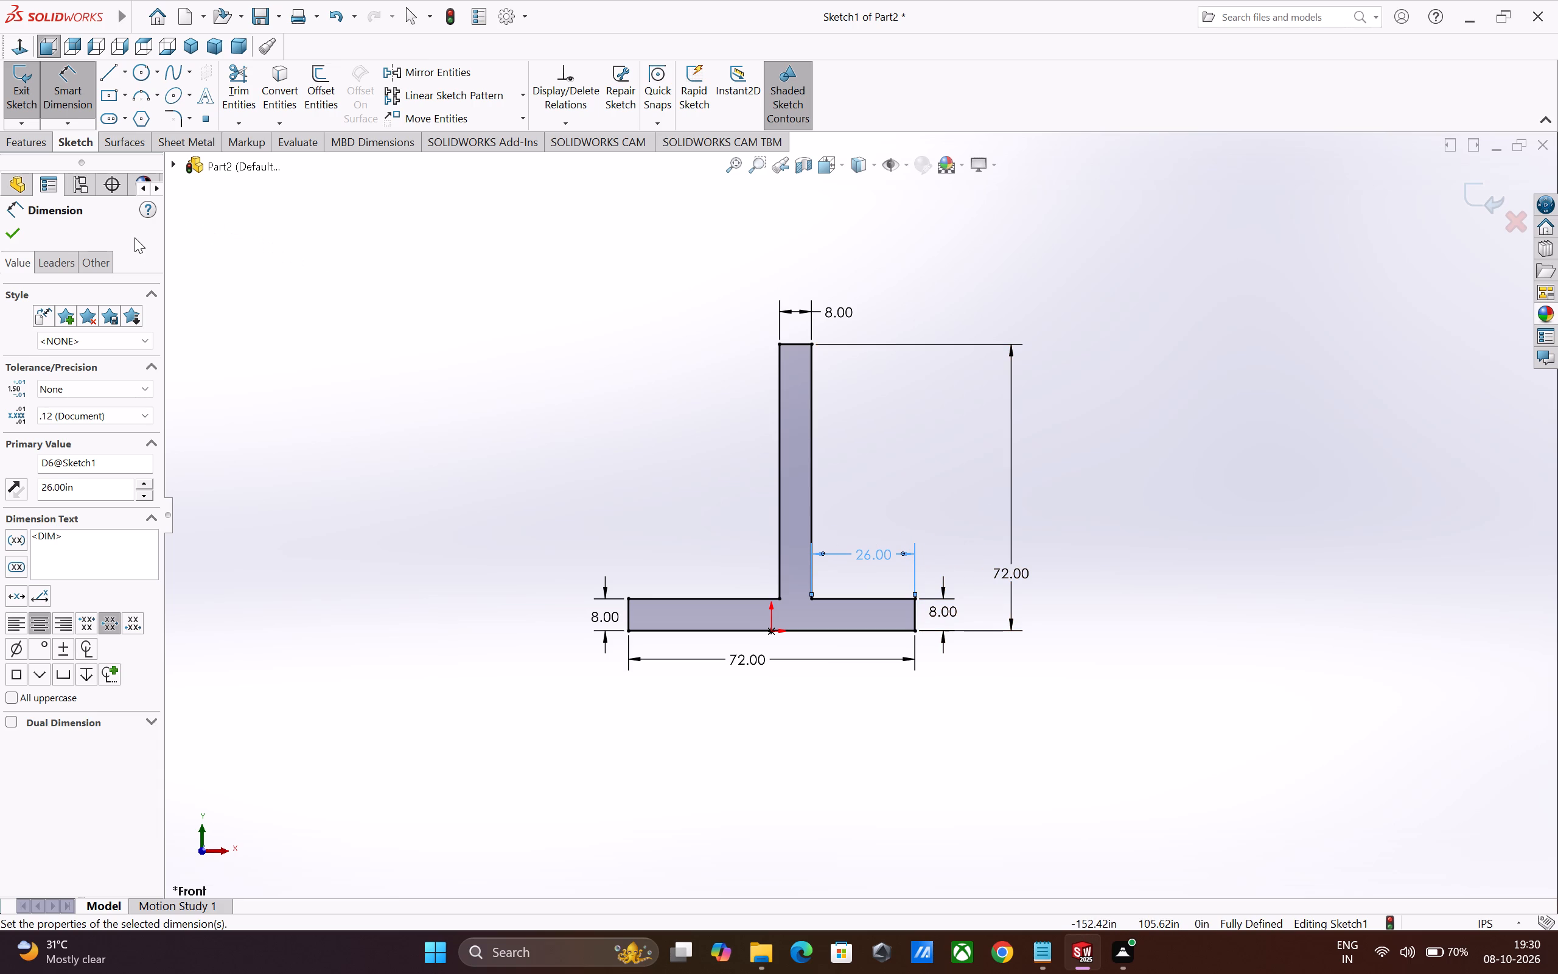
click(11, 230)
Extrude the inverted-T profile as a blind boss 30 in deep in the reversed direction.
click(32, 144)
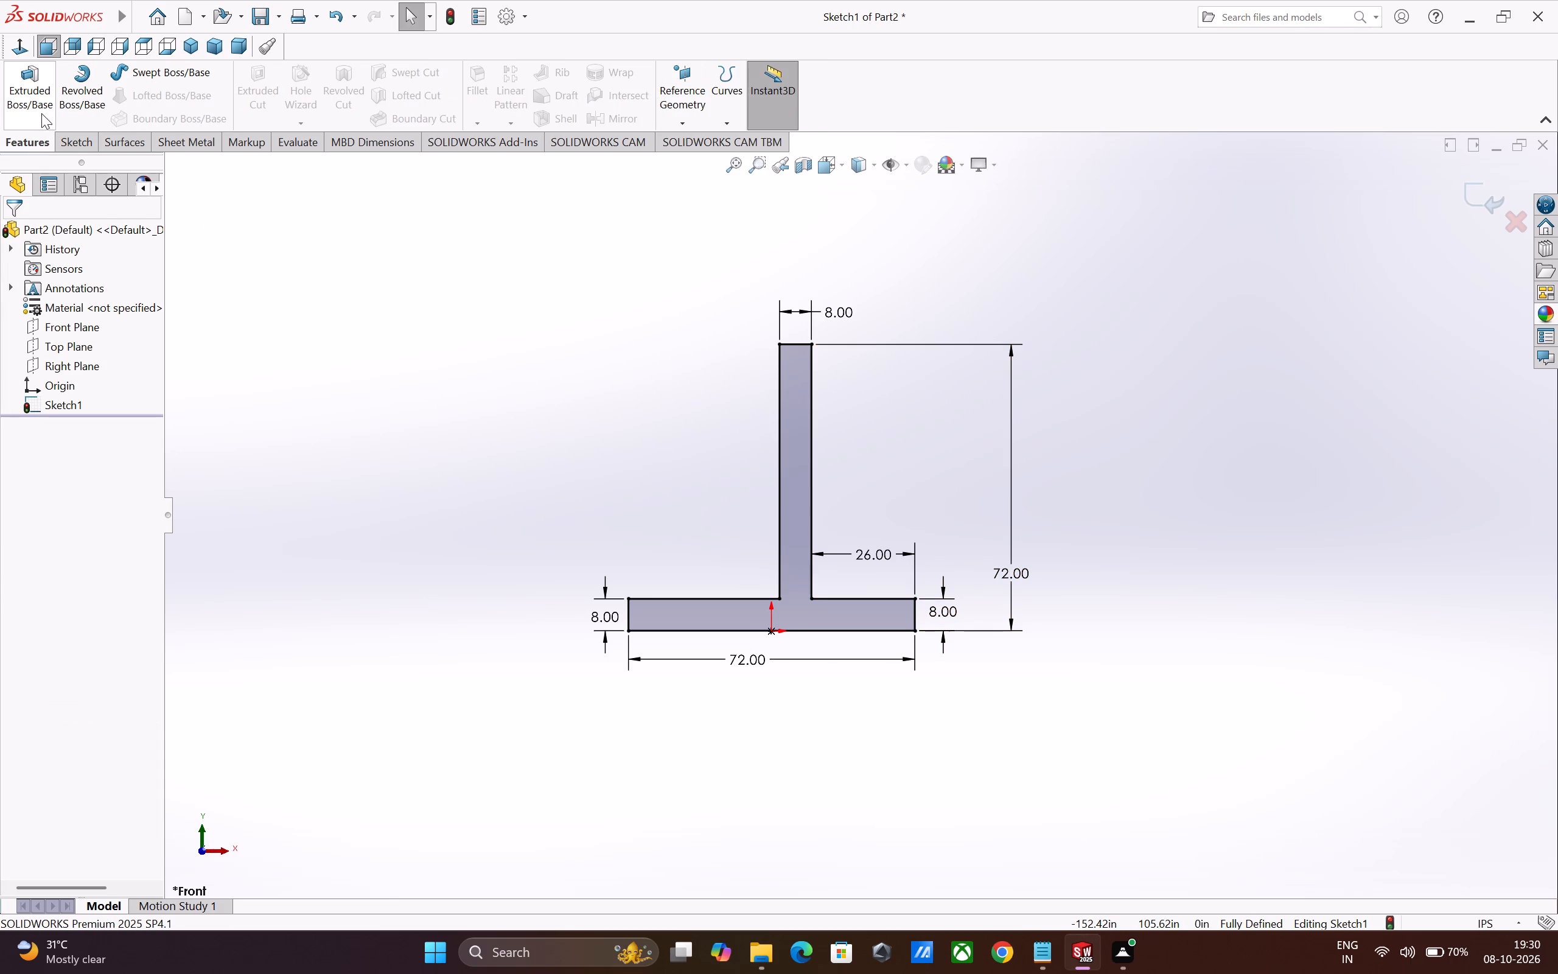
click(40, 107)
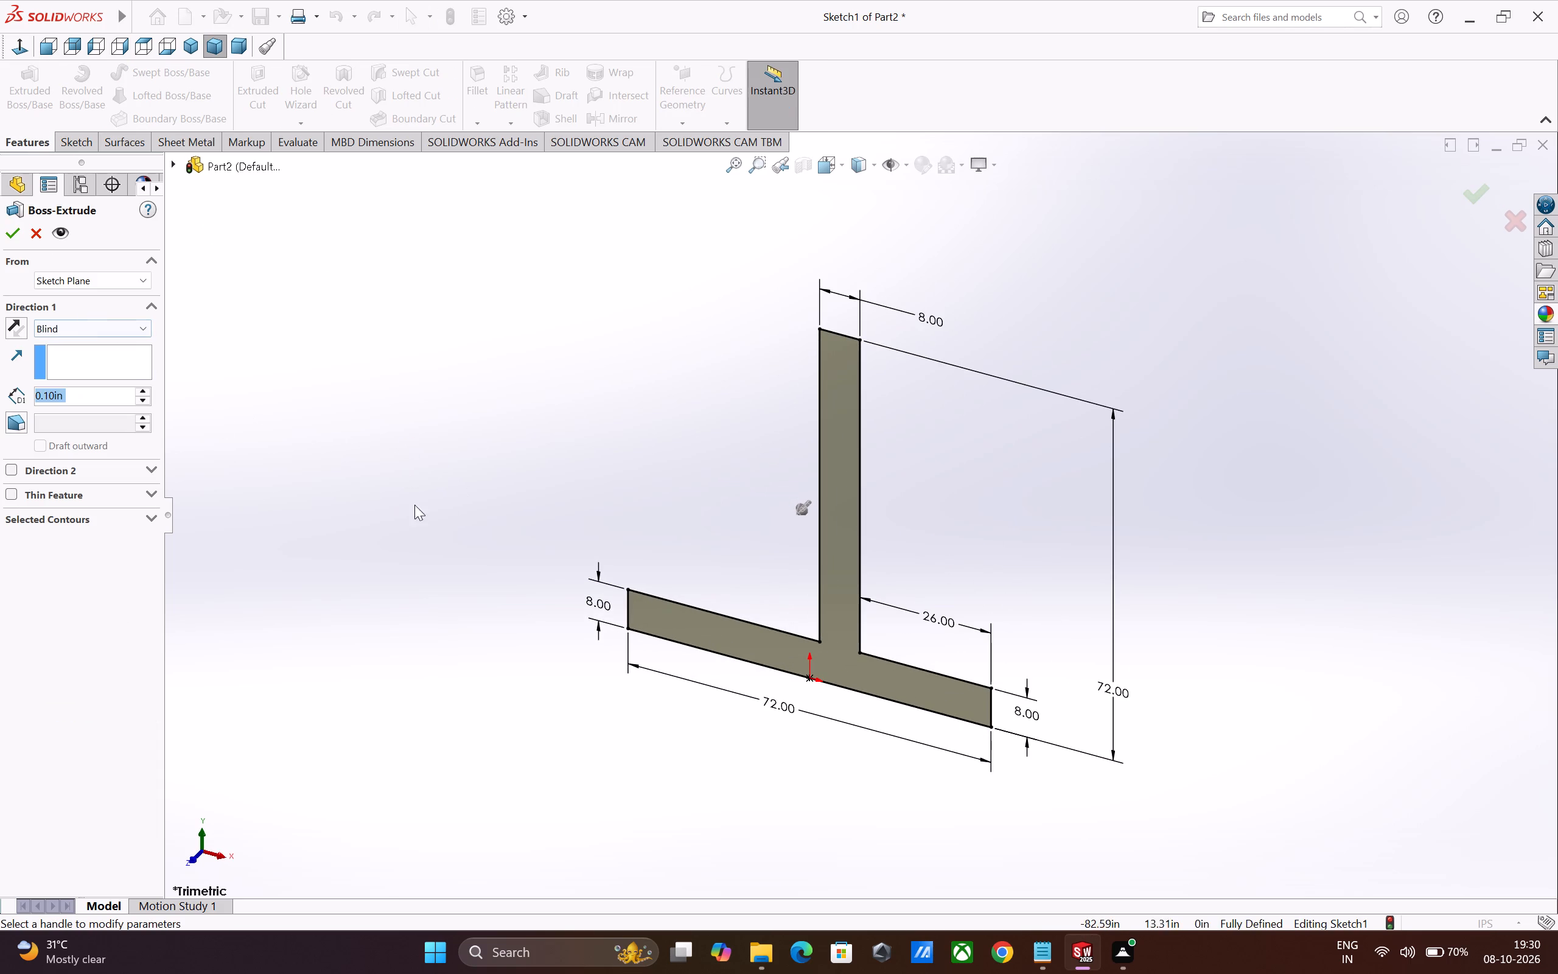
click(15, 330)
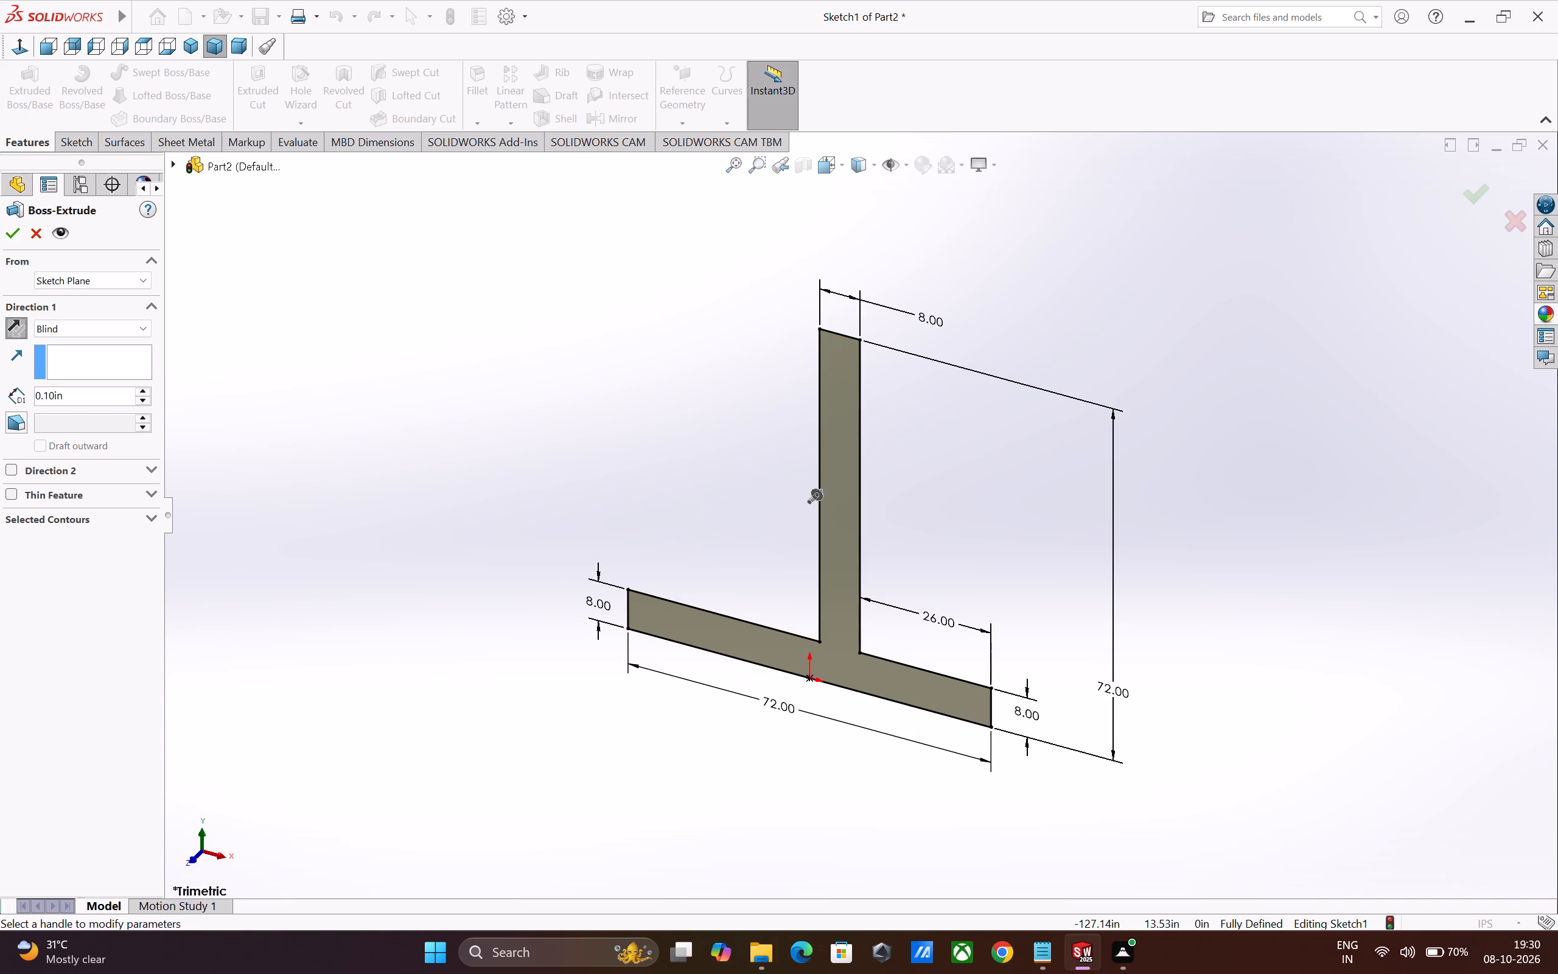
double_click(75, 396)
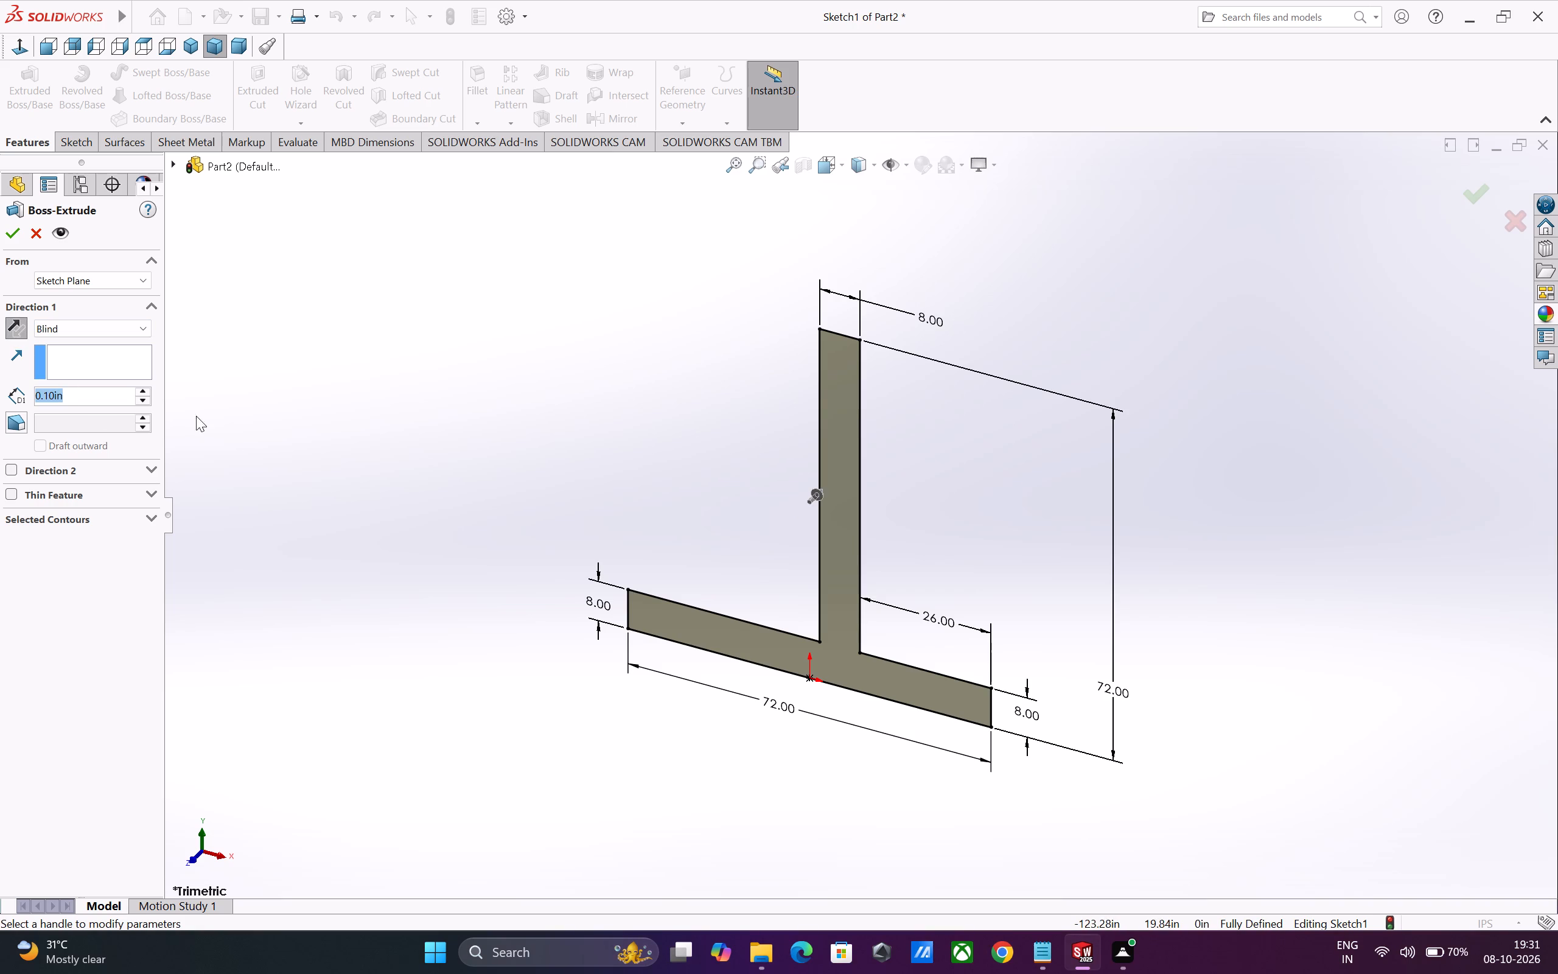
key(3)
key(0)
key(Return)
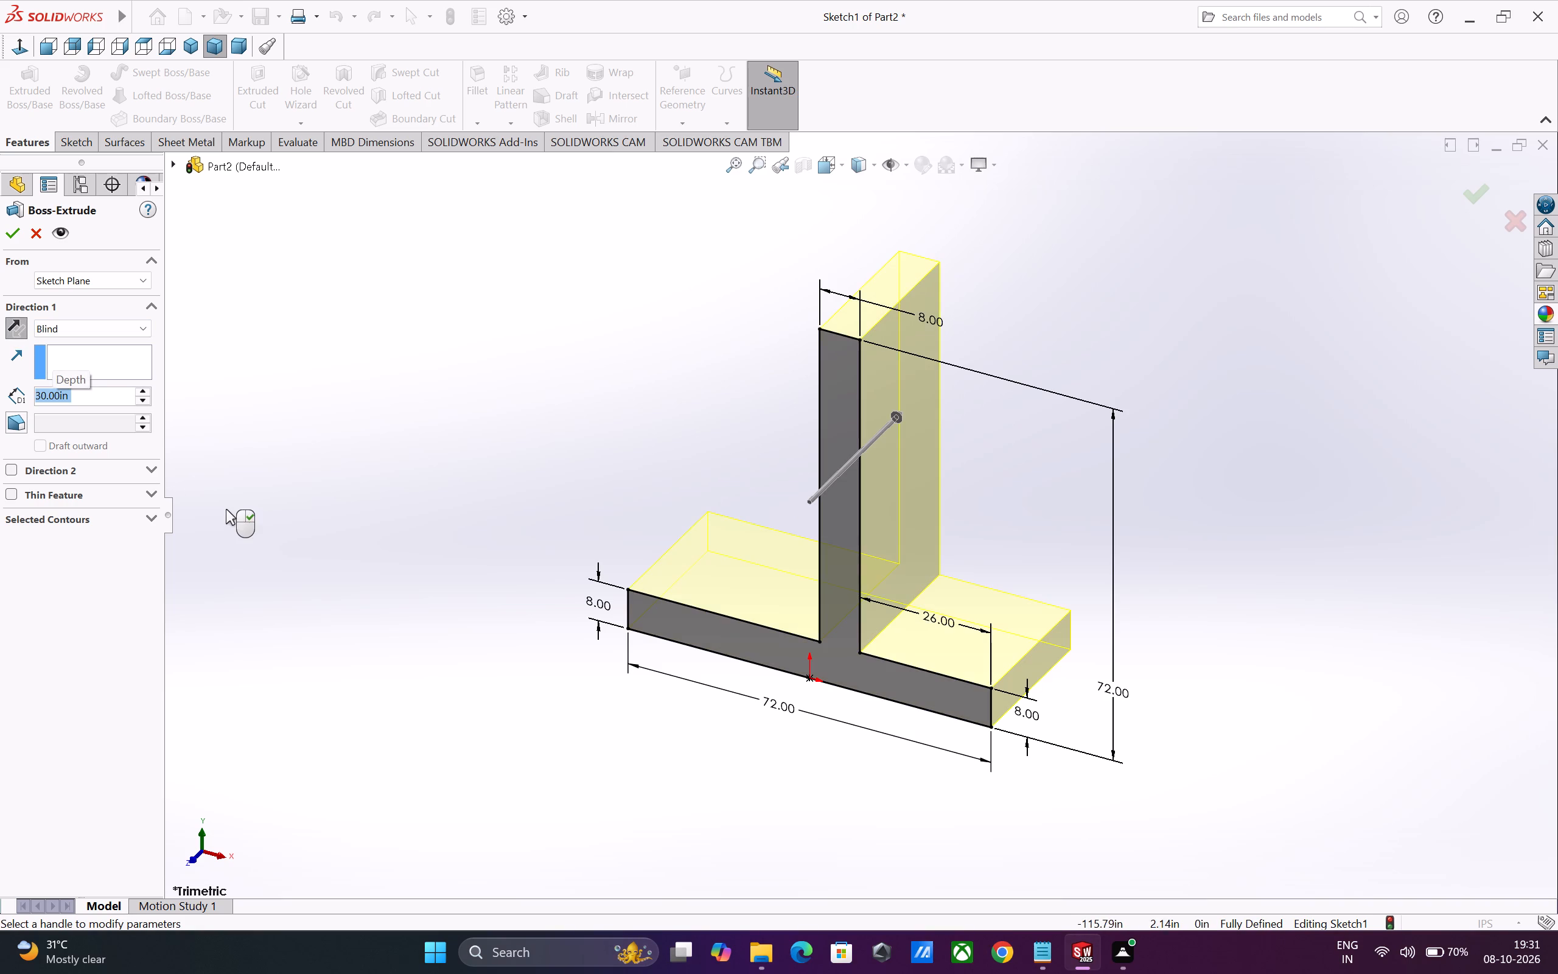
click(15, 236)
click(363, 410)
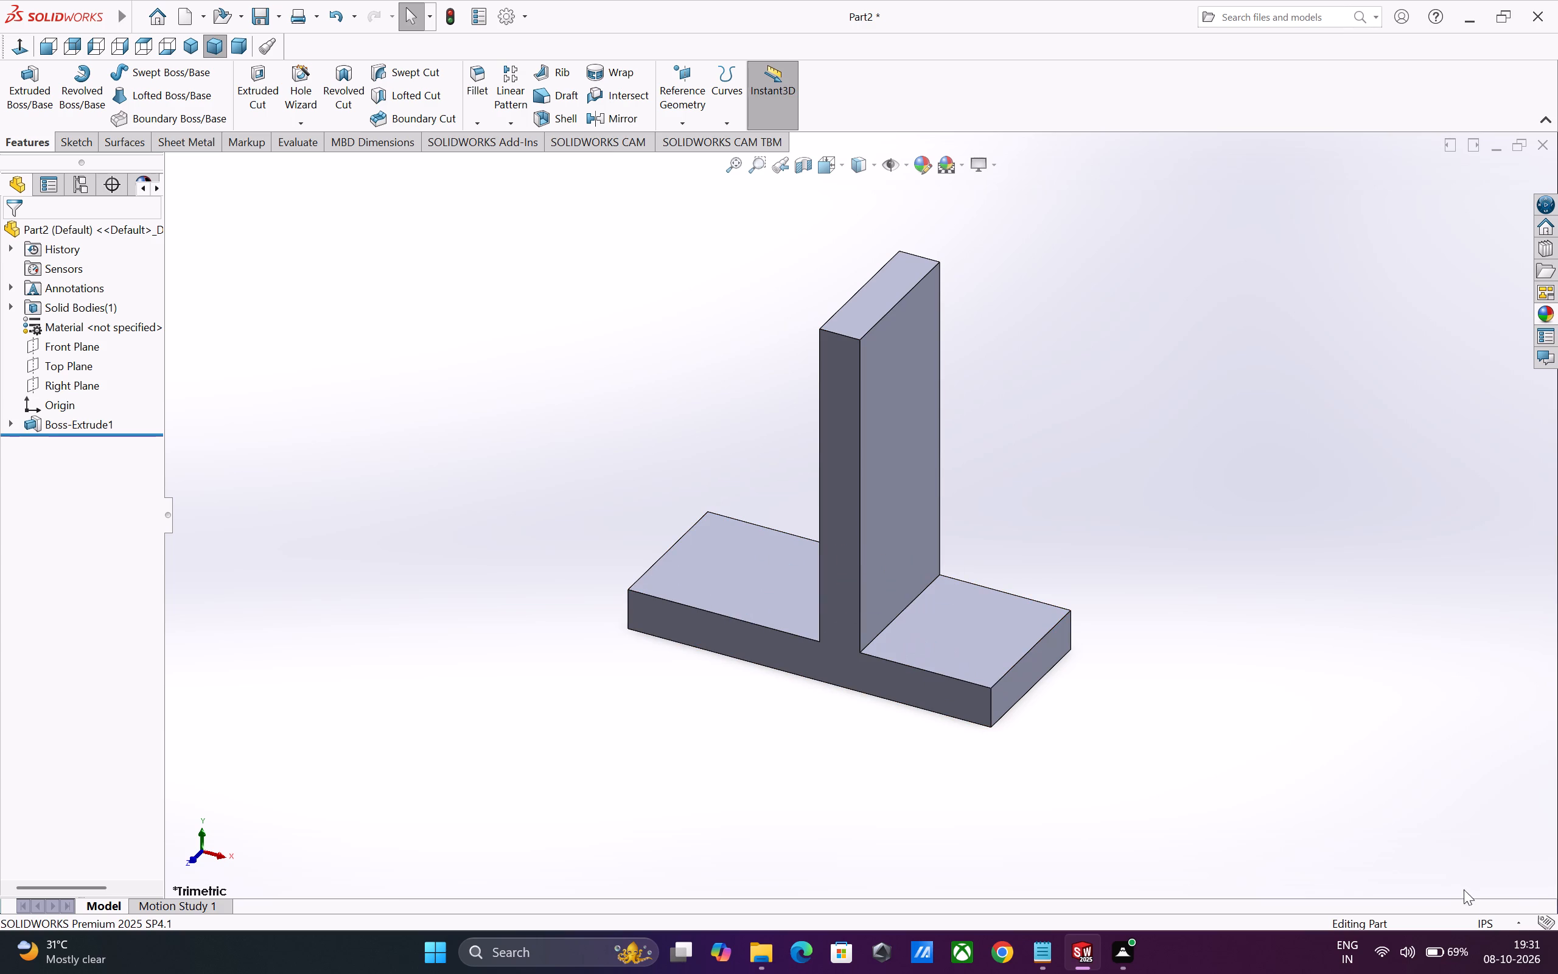
Change the document's unit system to MMGS.
click(1489, 920)
click(1473, 851)
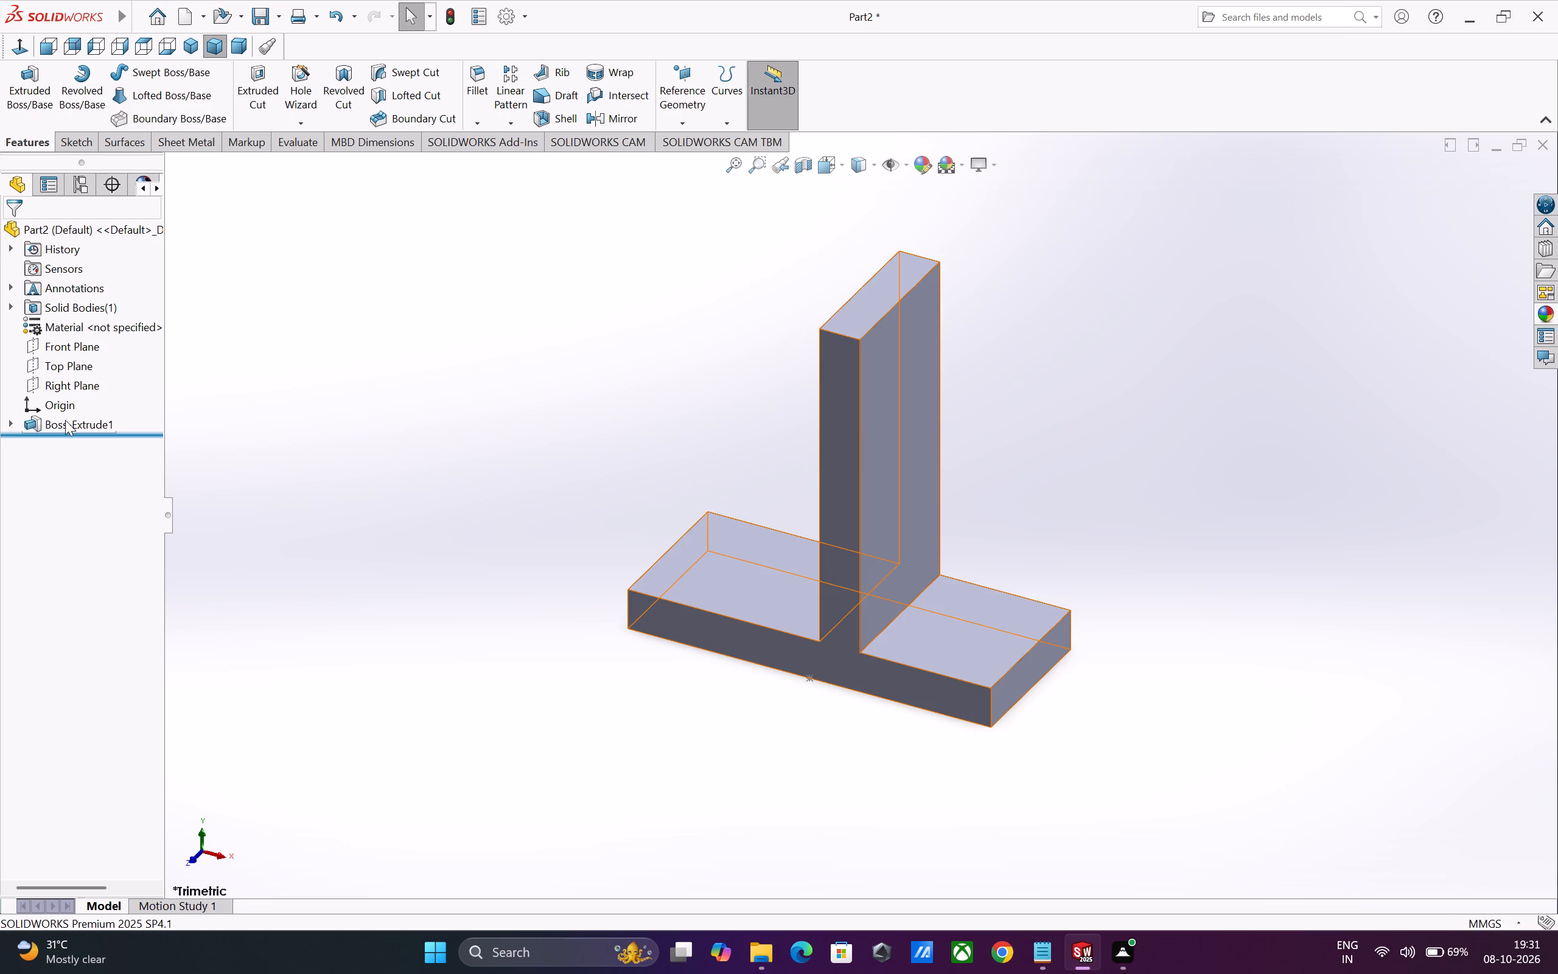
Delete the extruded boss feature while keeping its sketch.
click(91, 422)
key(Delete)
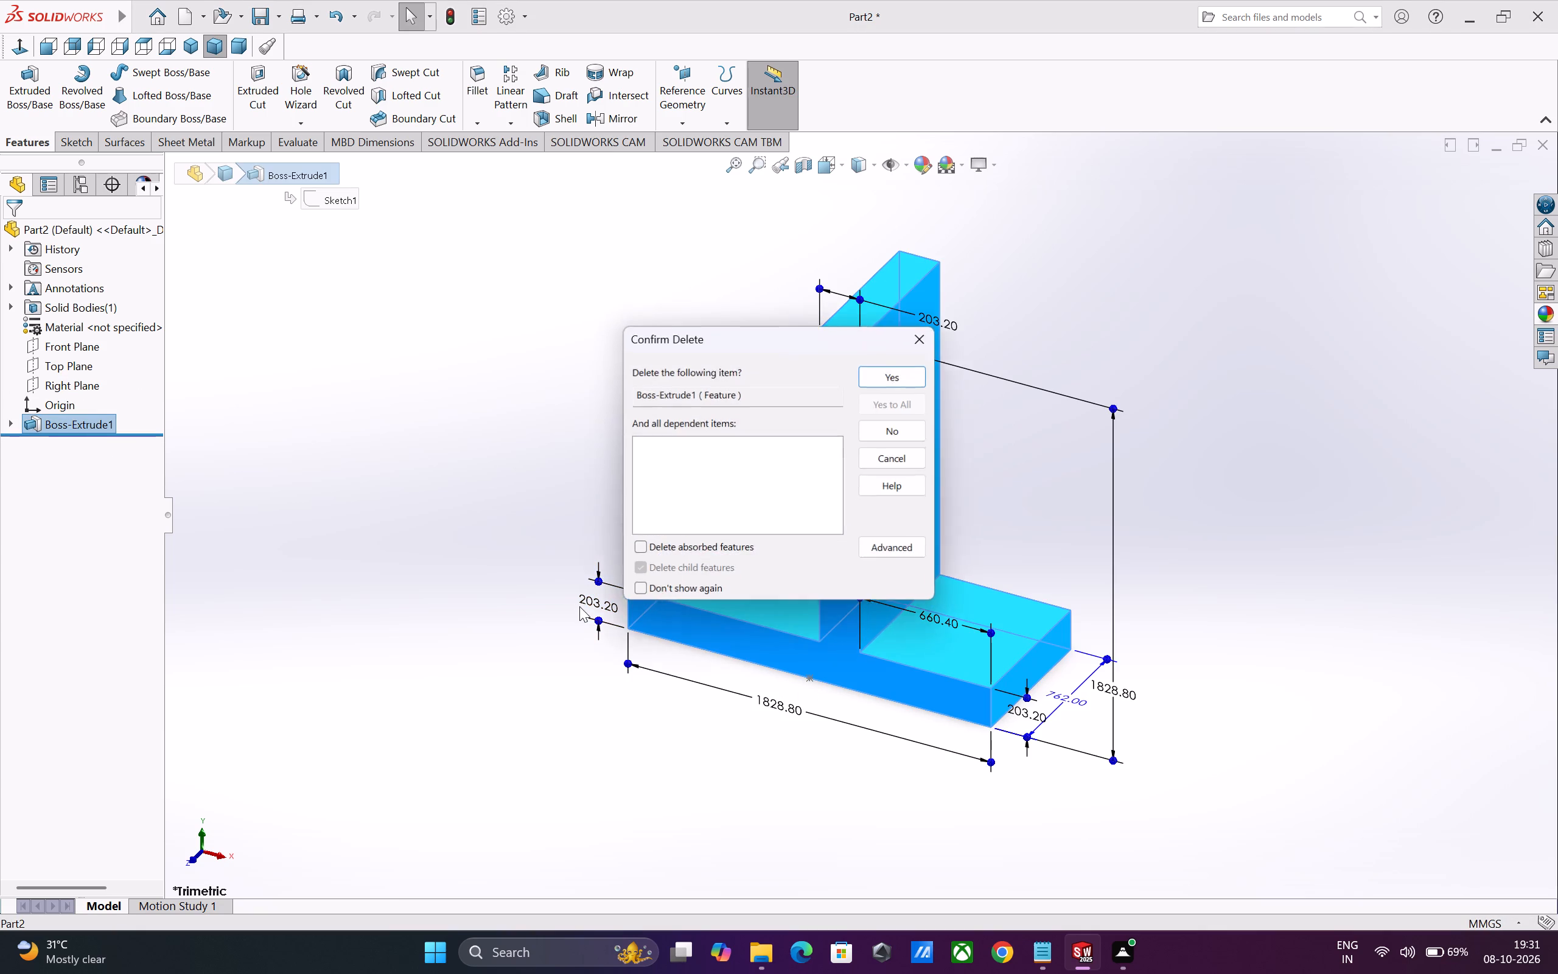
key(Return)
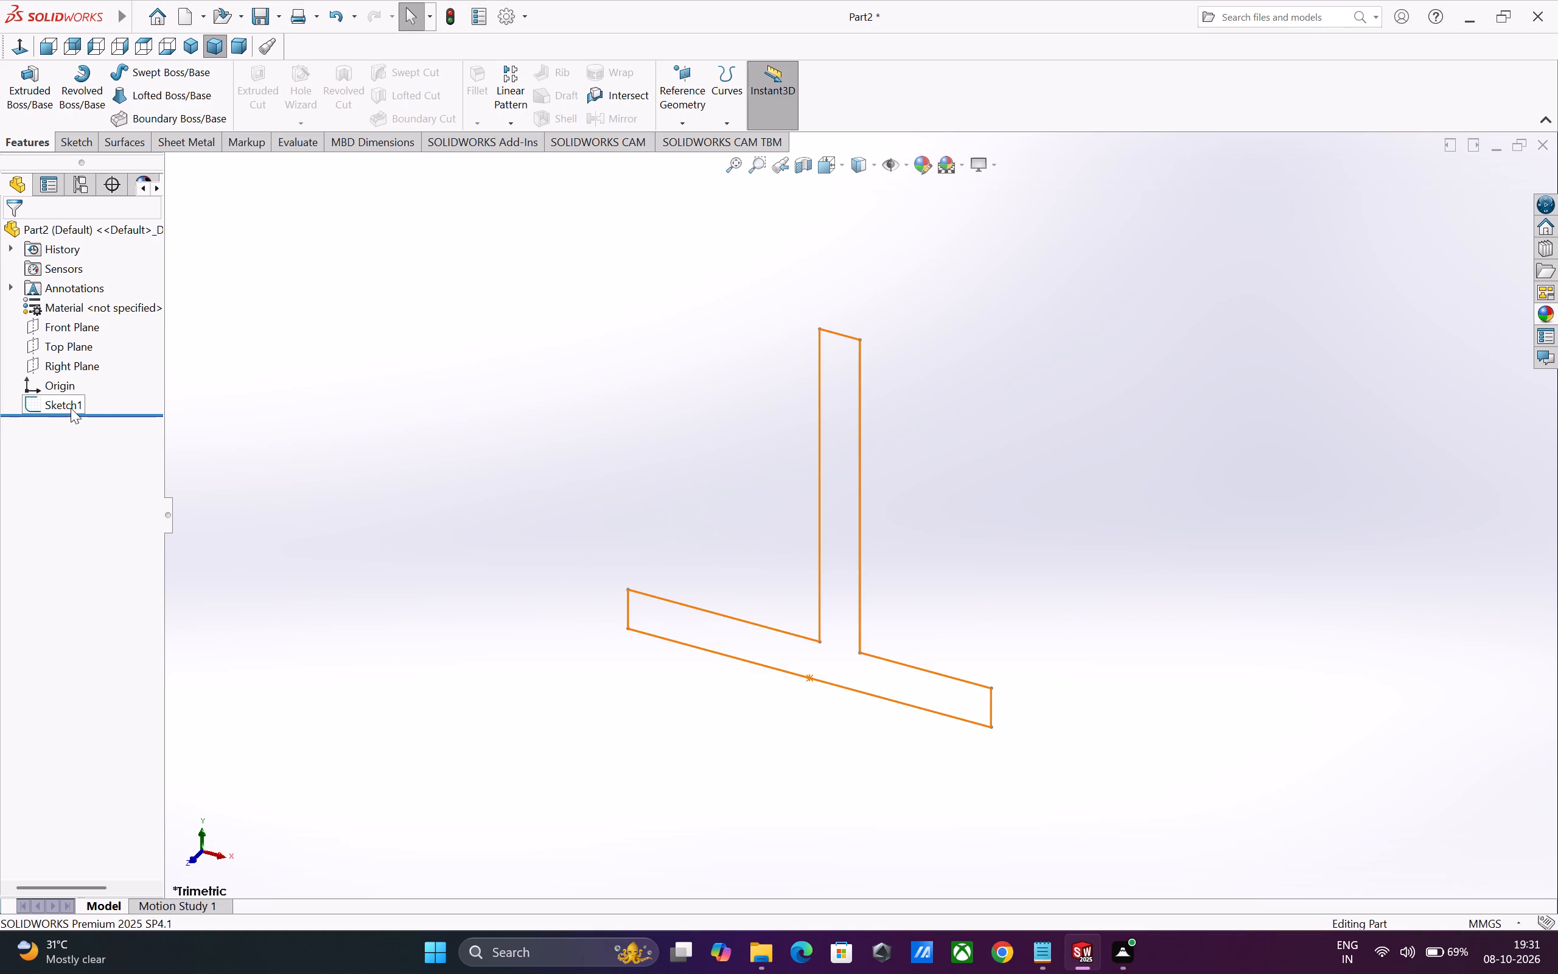
Delete the inverted-T profile sketch from the part.
right_click(69, 408)
key(Delete)
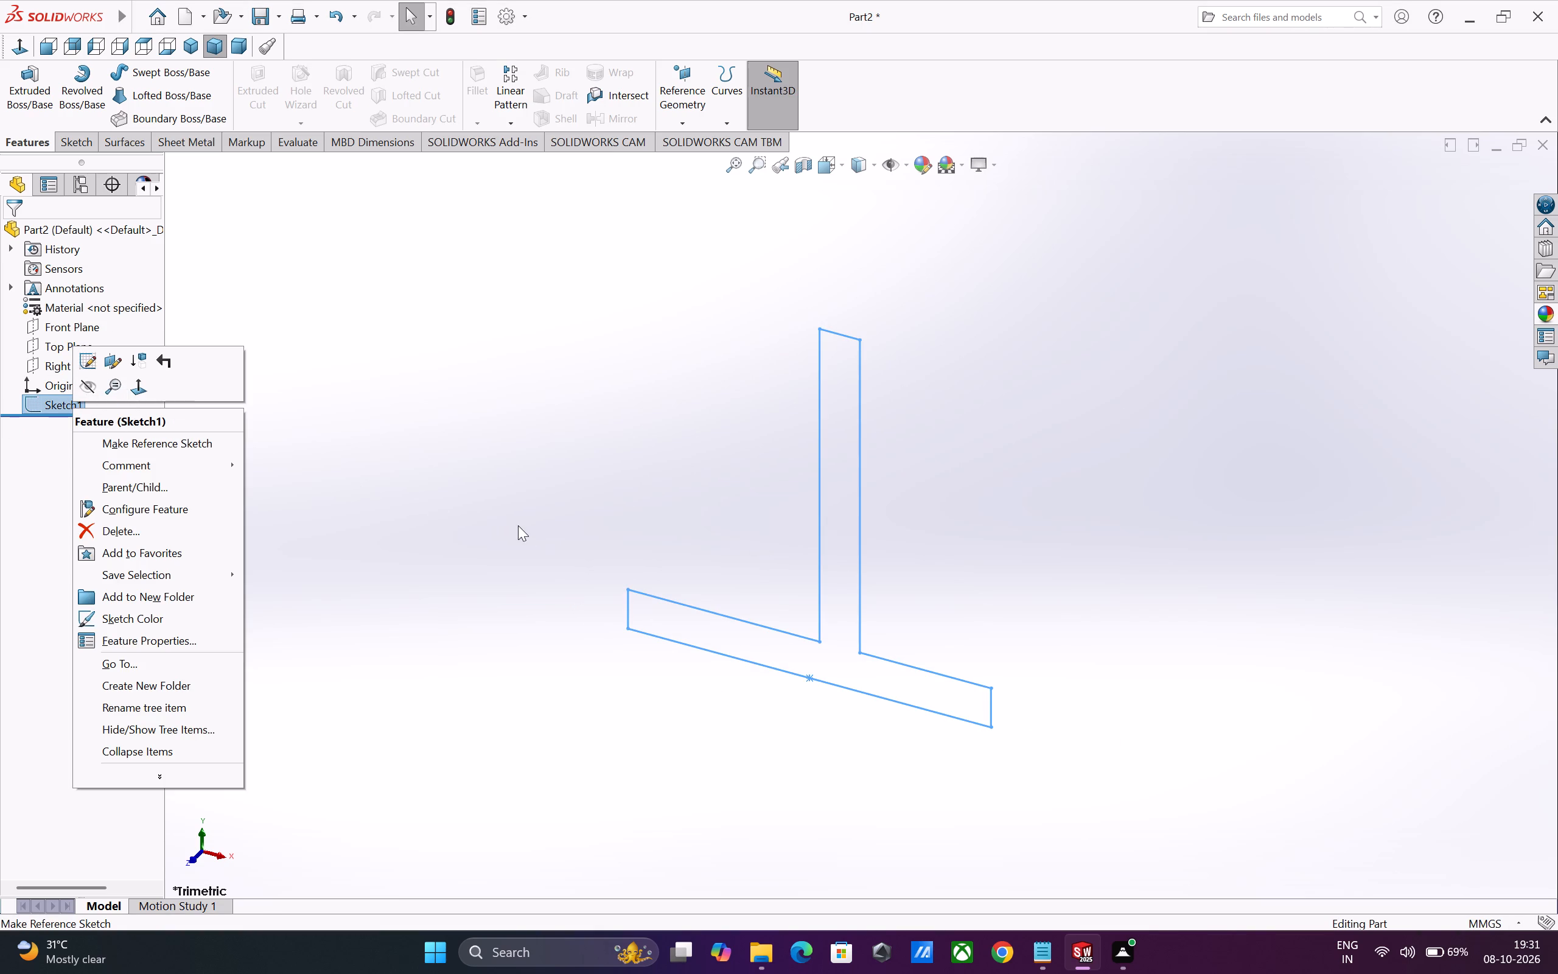
click(177, 532)
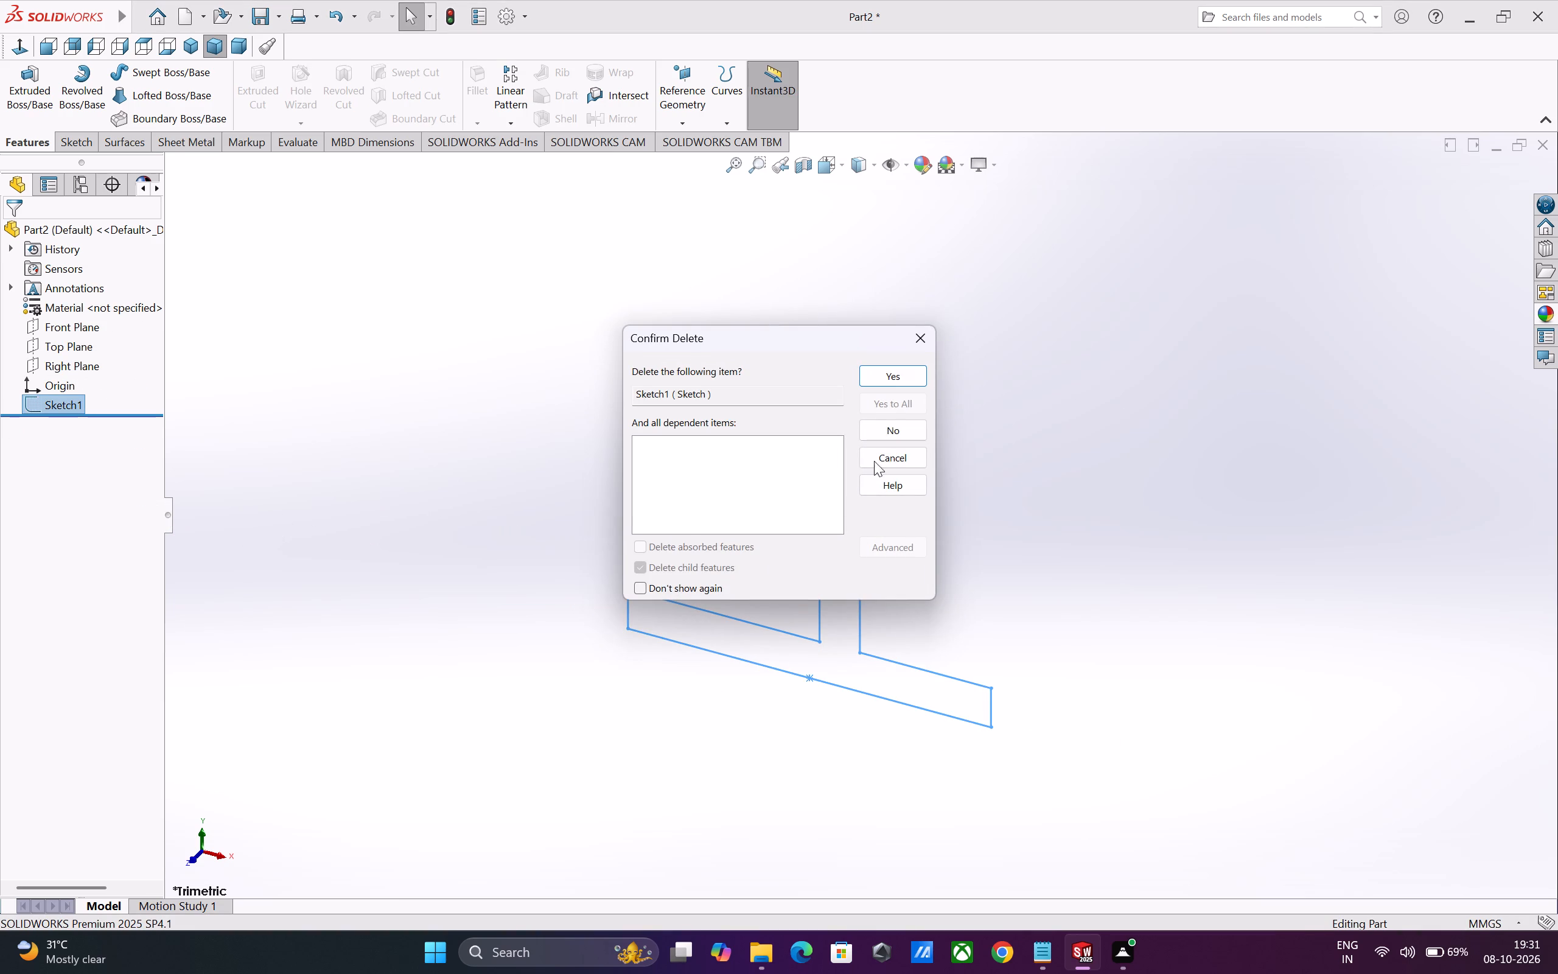
click(889, 377)
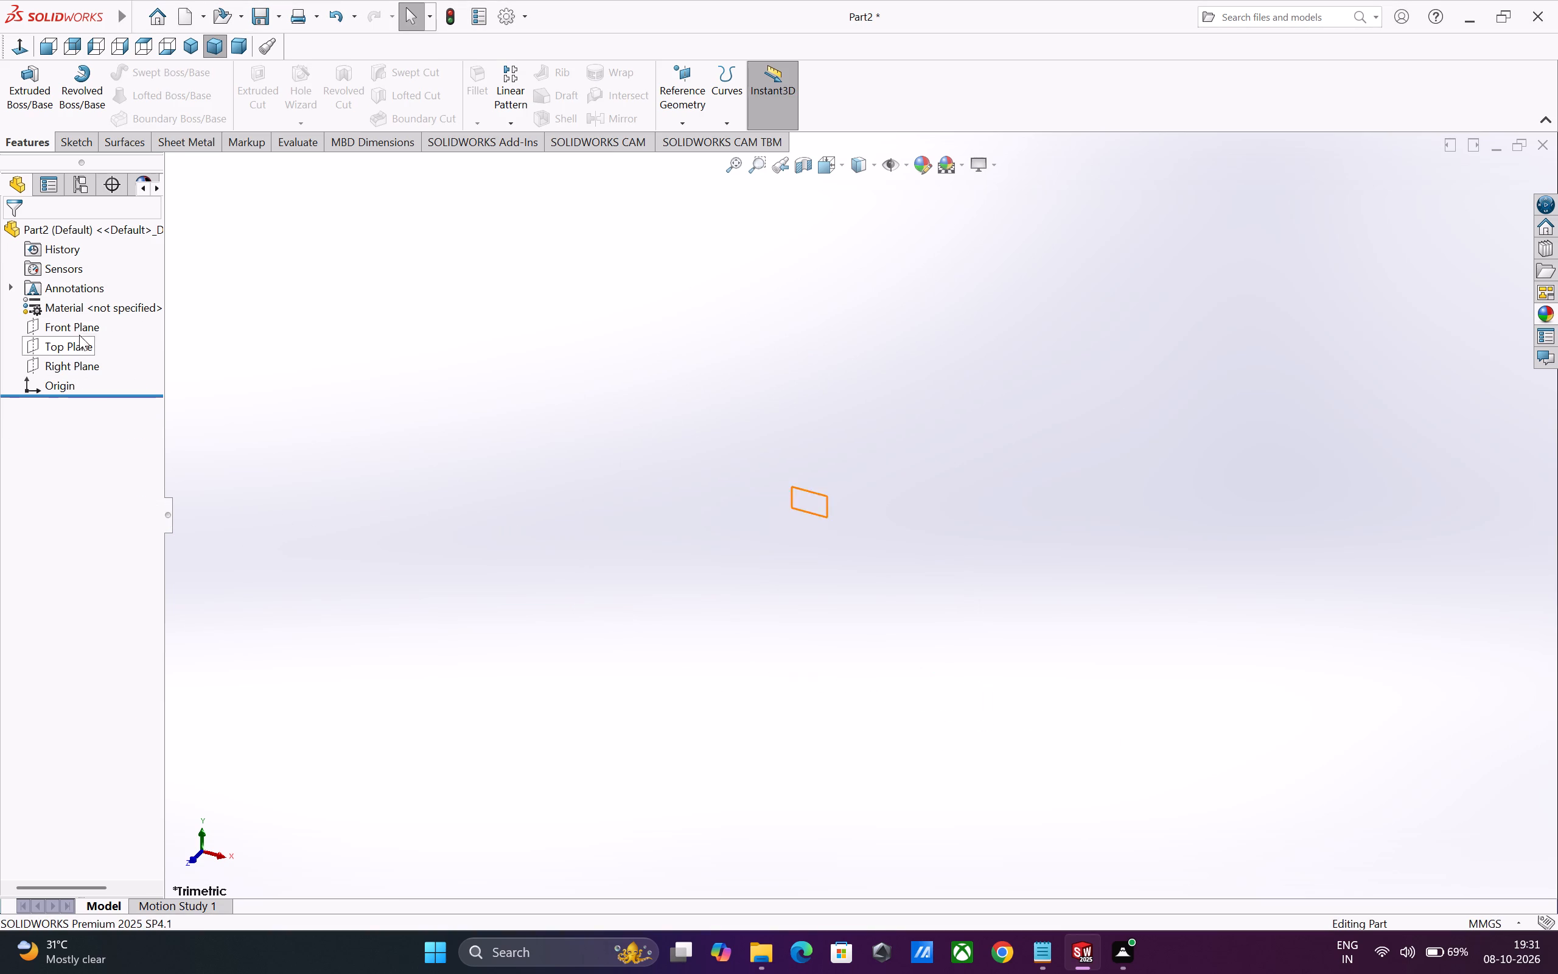
Sketch a closed inverted-T outline on the Front Plane from the origin, about 74 mm wide with a base about 9 mm thick.
click(80, 325)
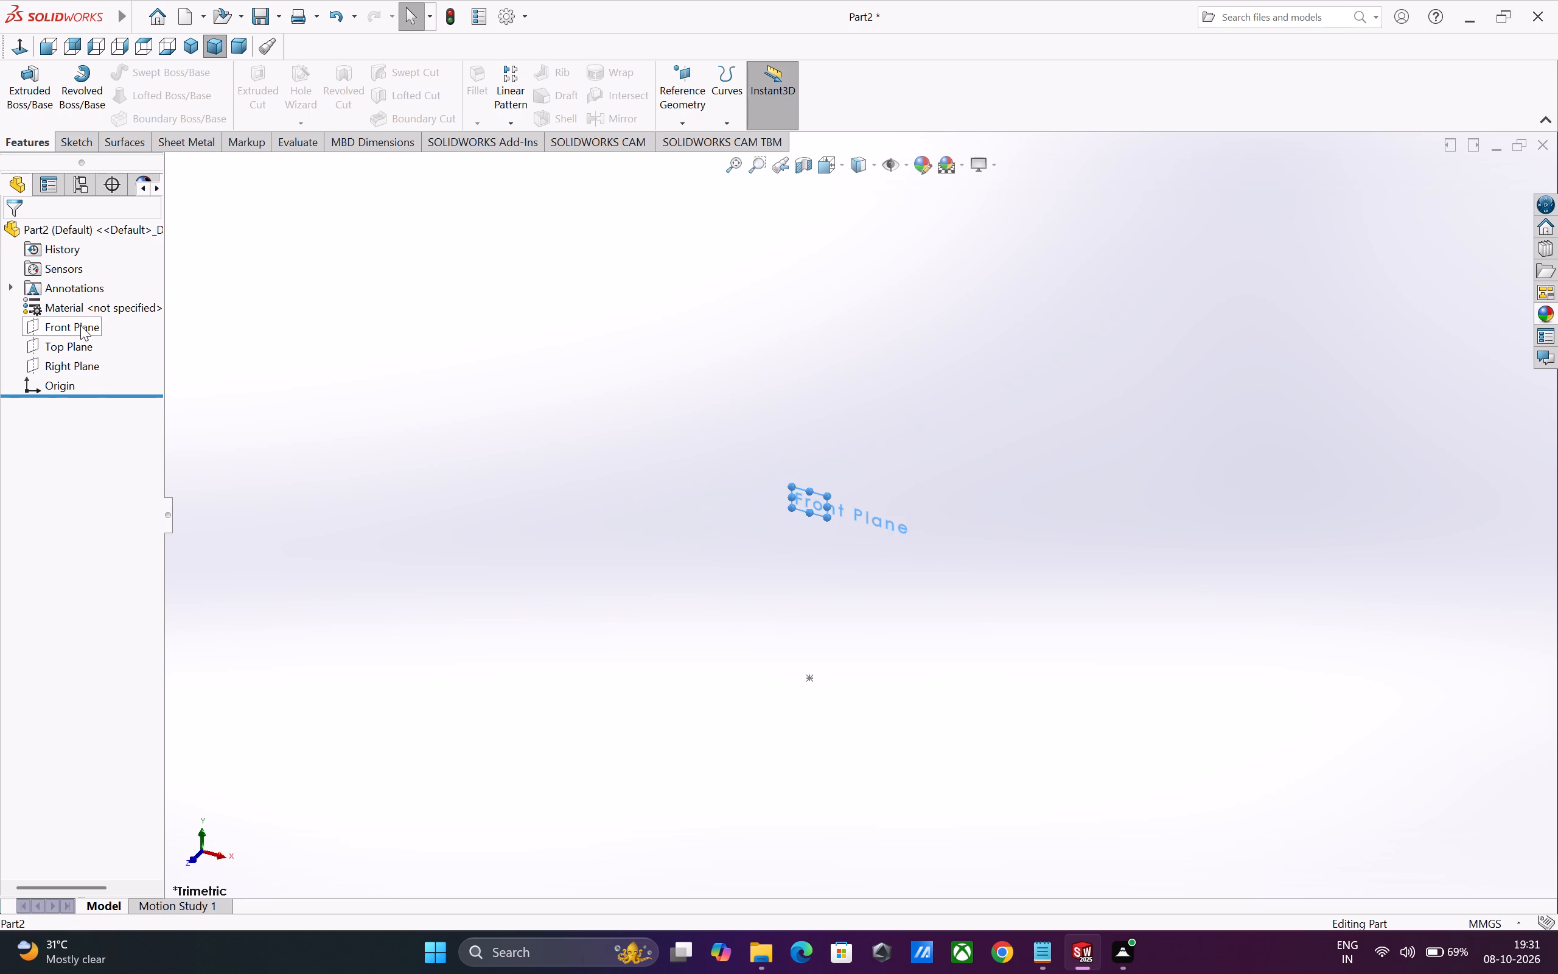
click(98, 305)
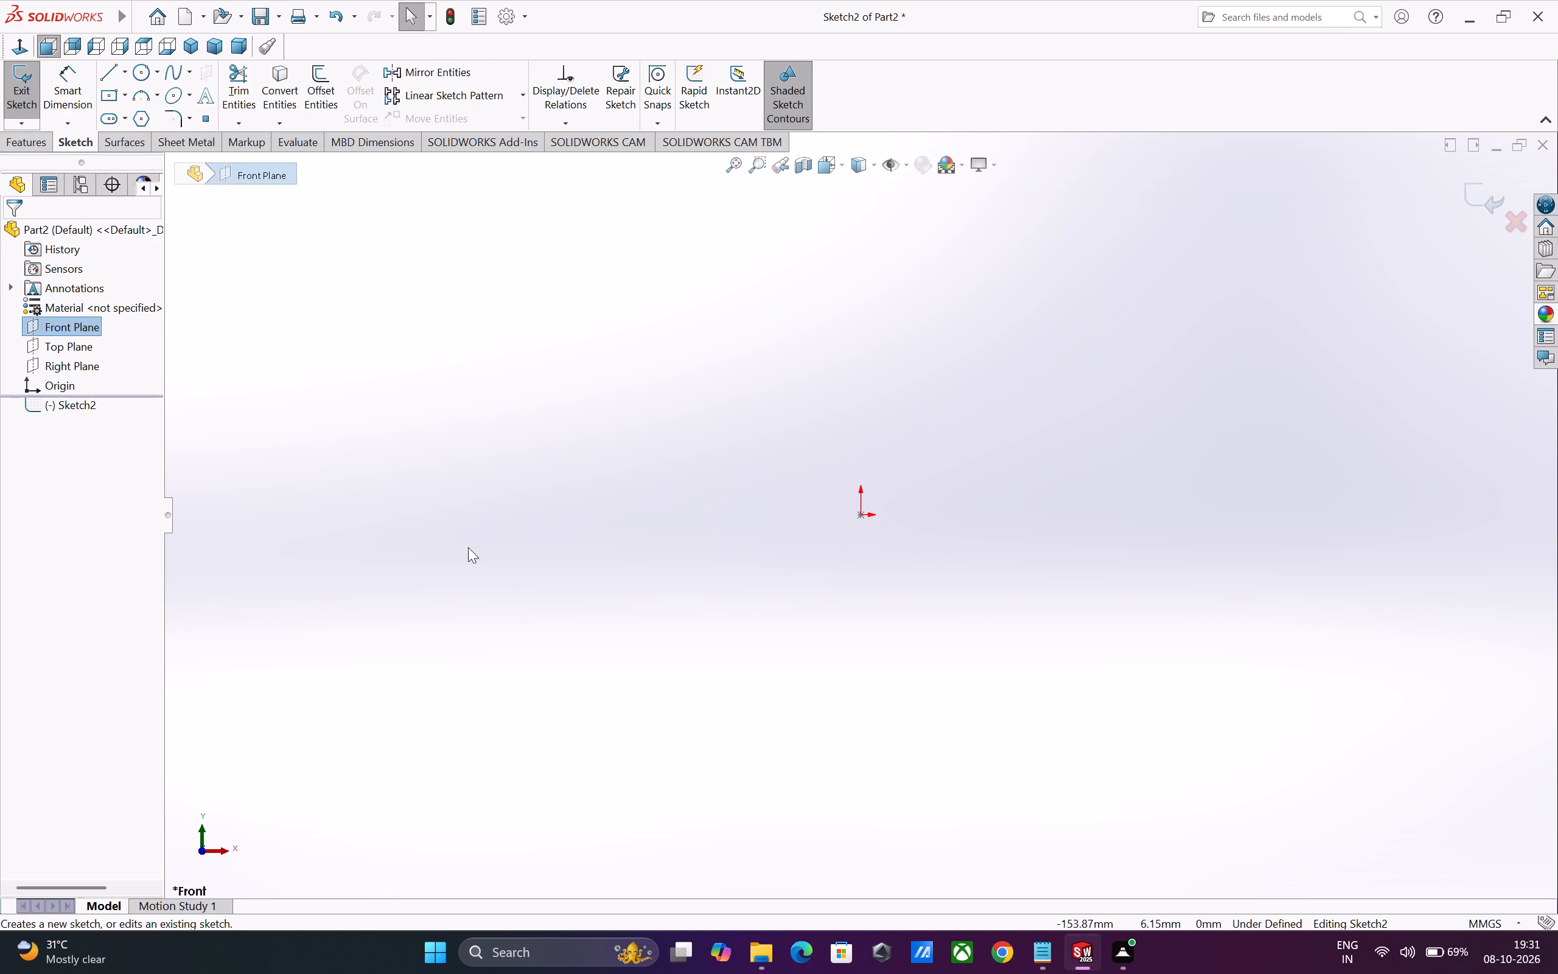
click(113, 74)
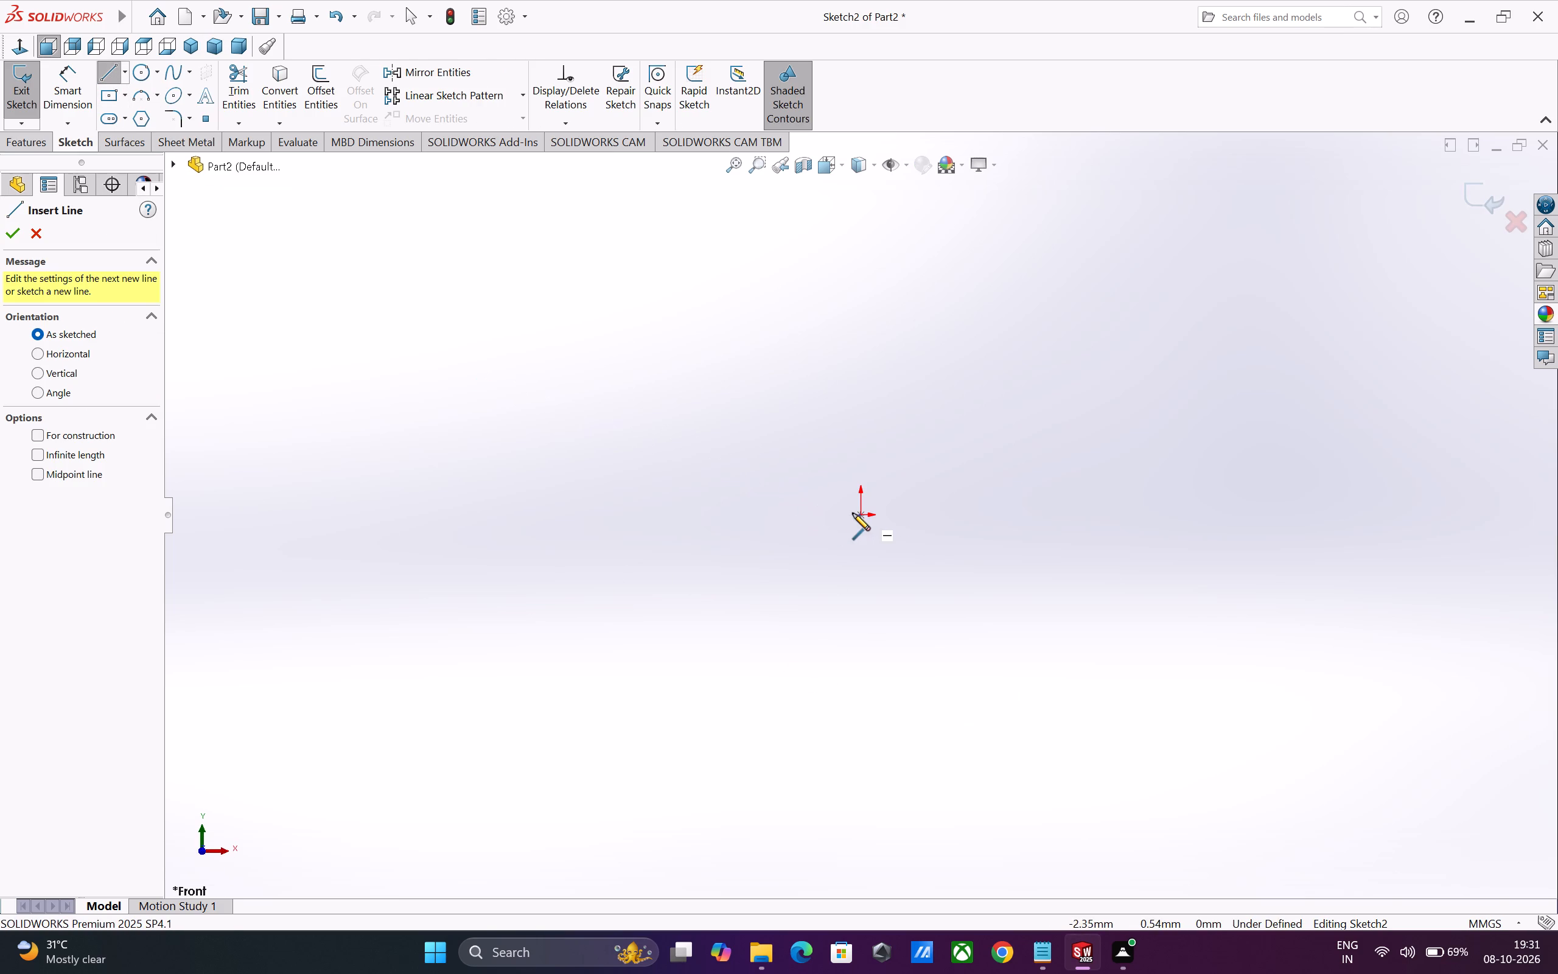
click(860, 514)
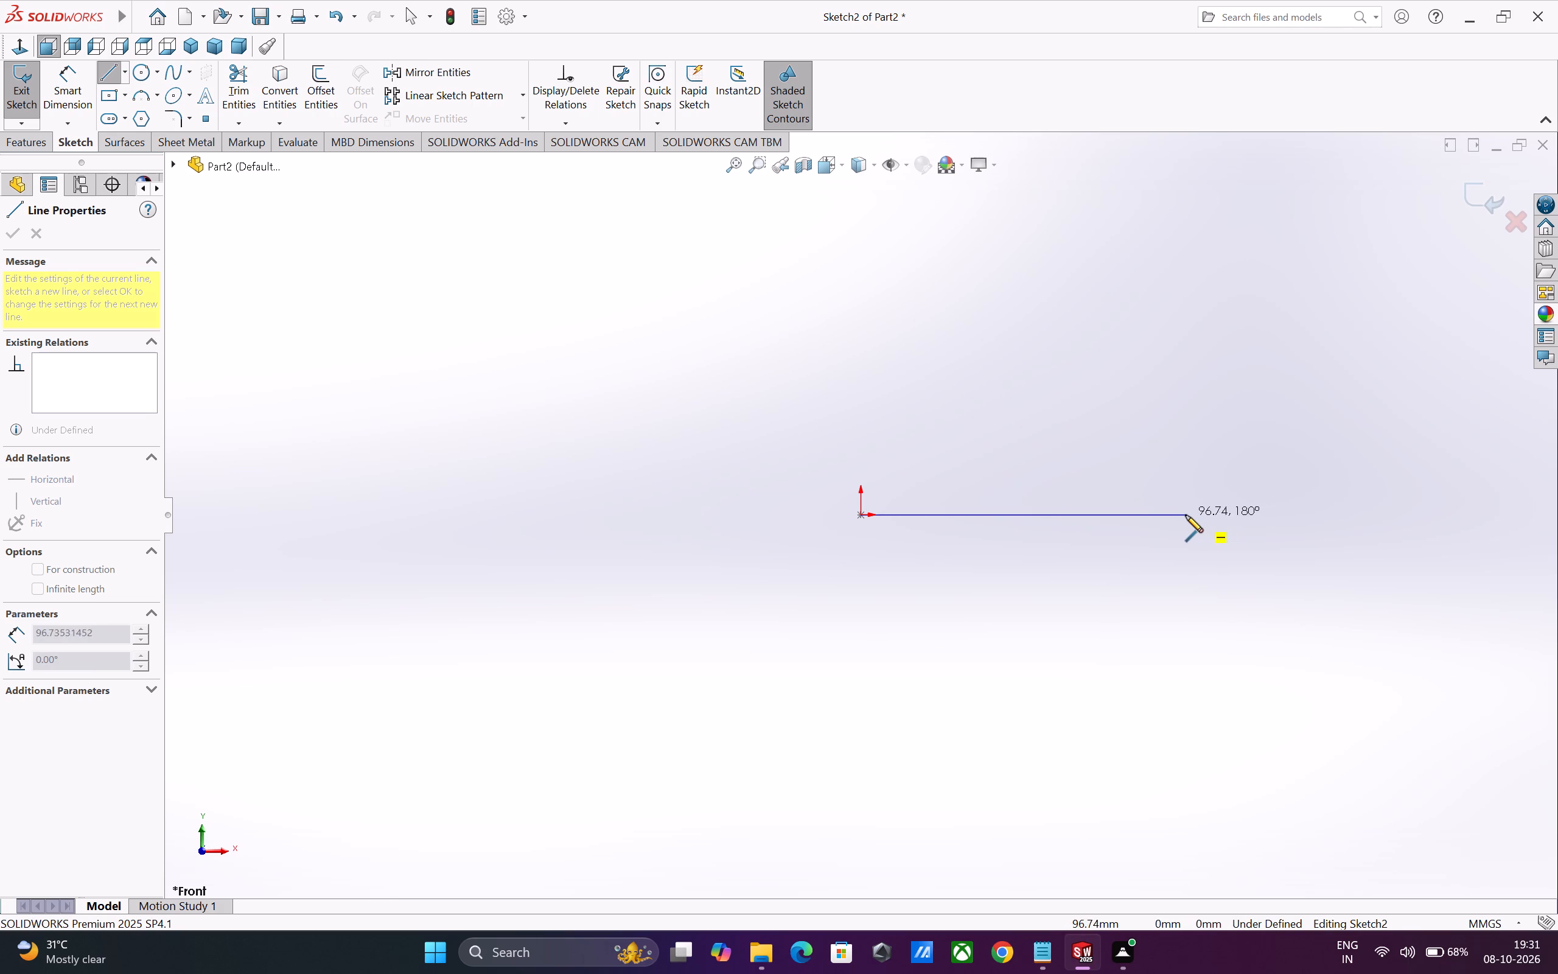
click(1109, 514)
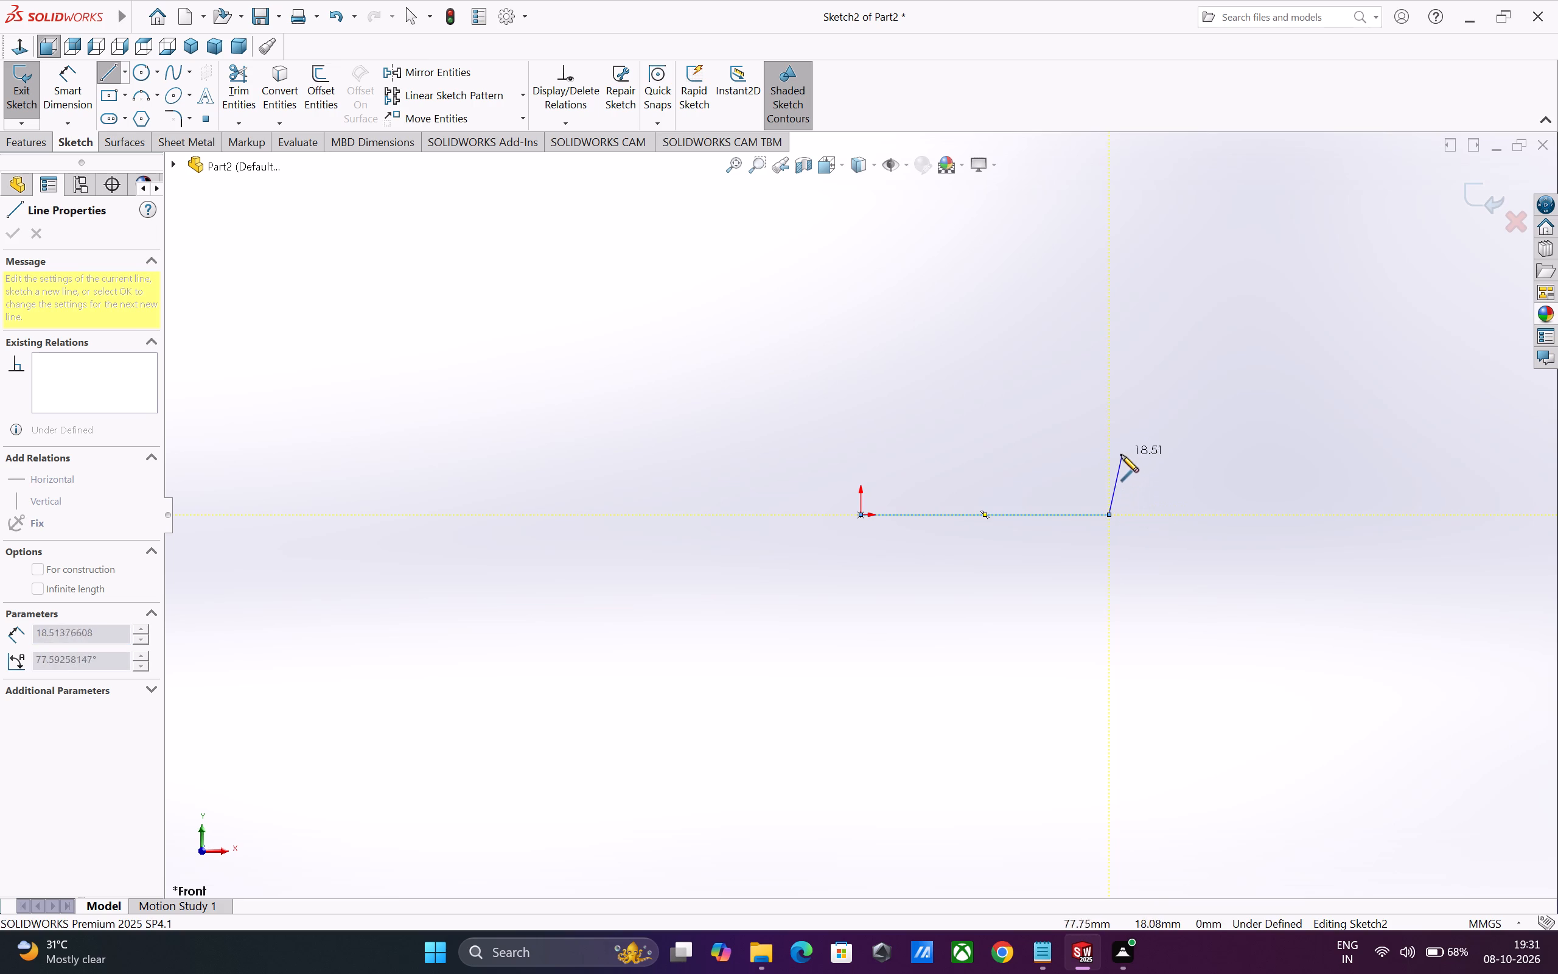
click(1107, 485)
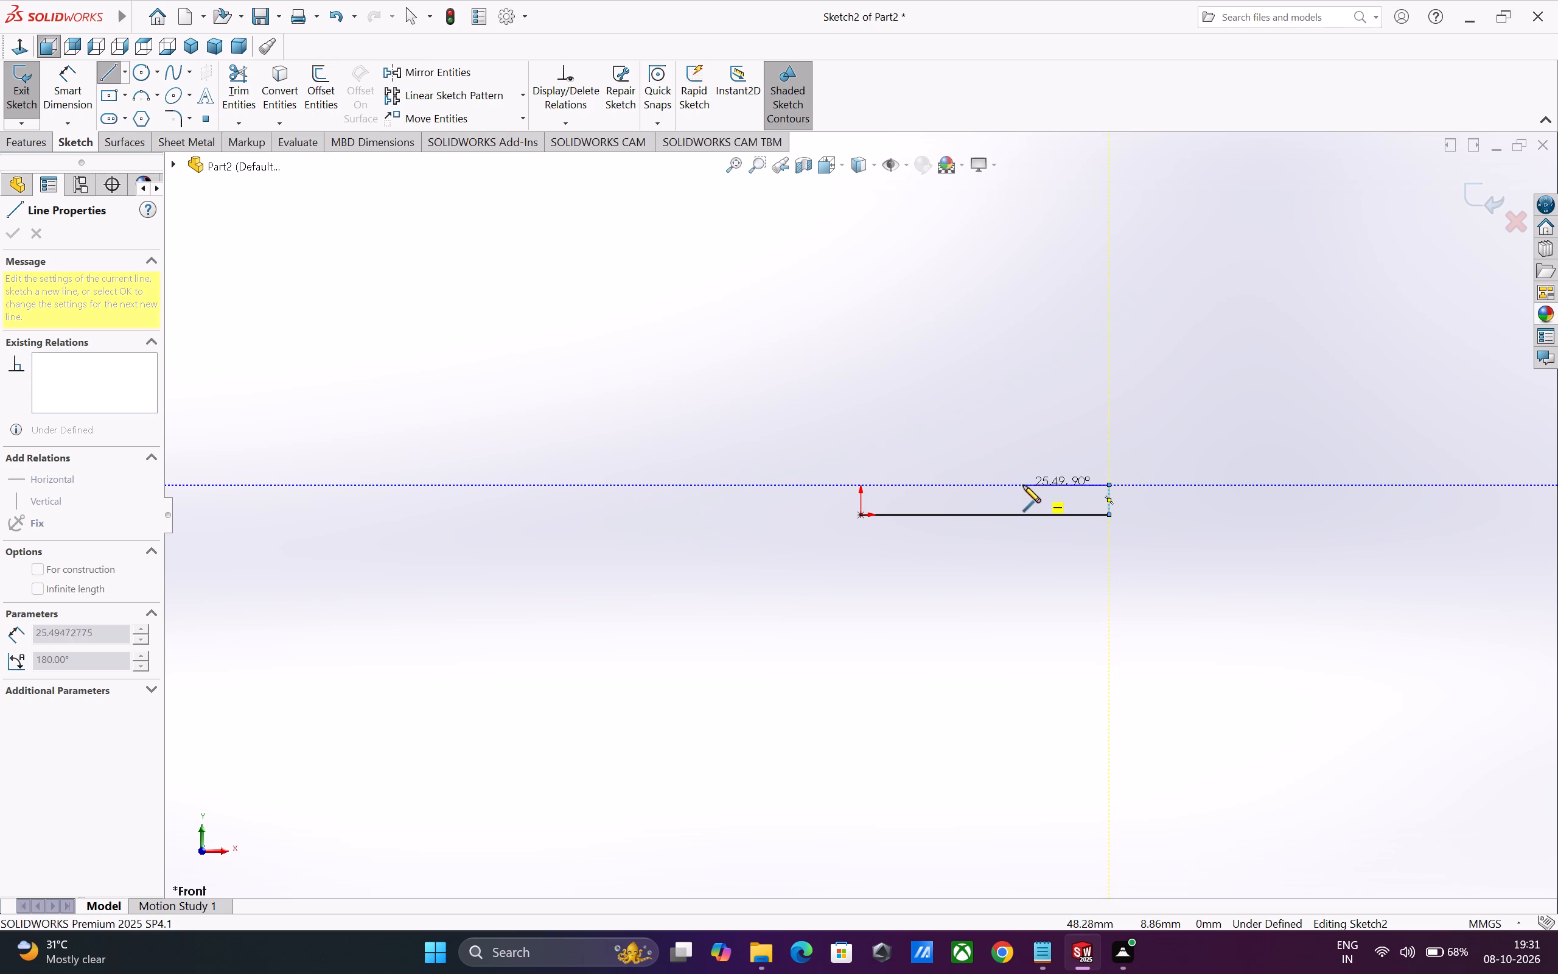
click(1020, 485)
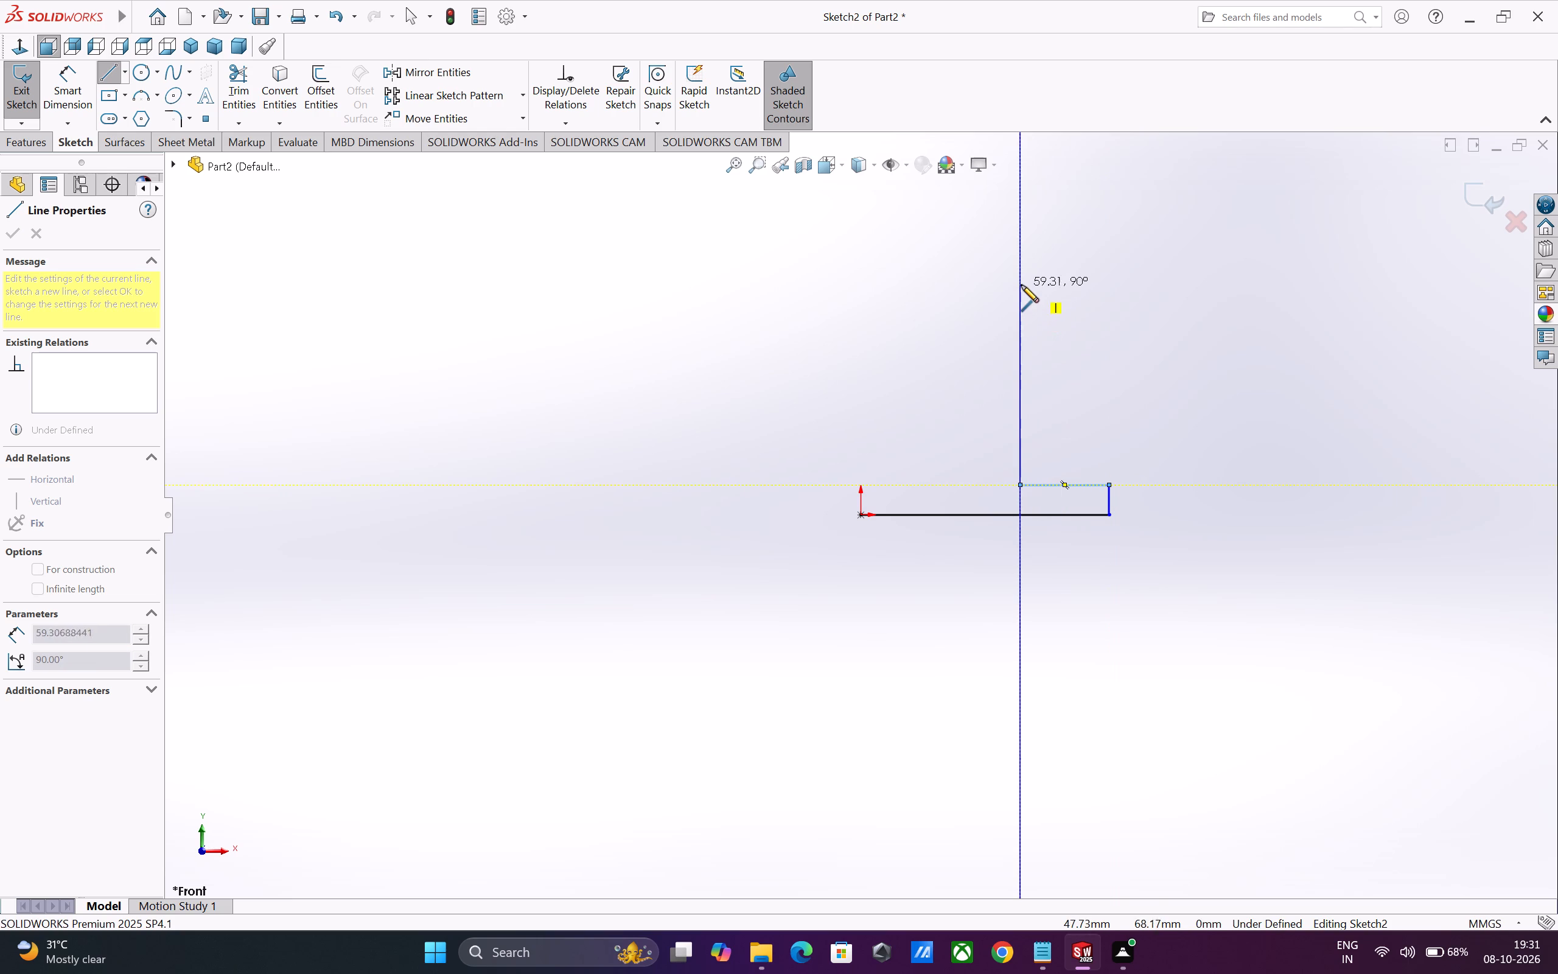
click(1021, 265)
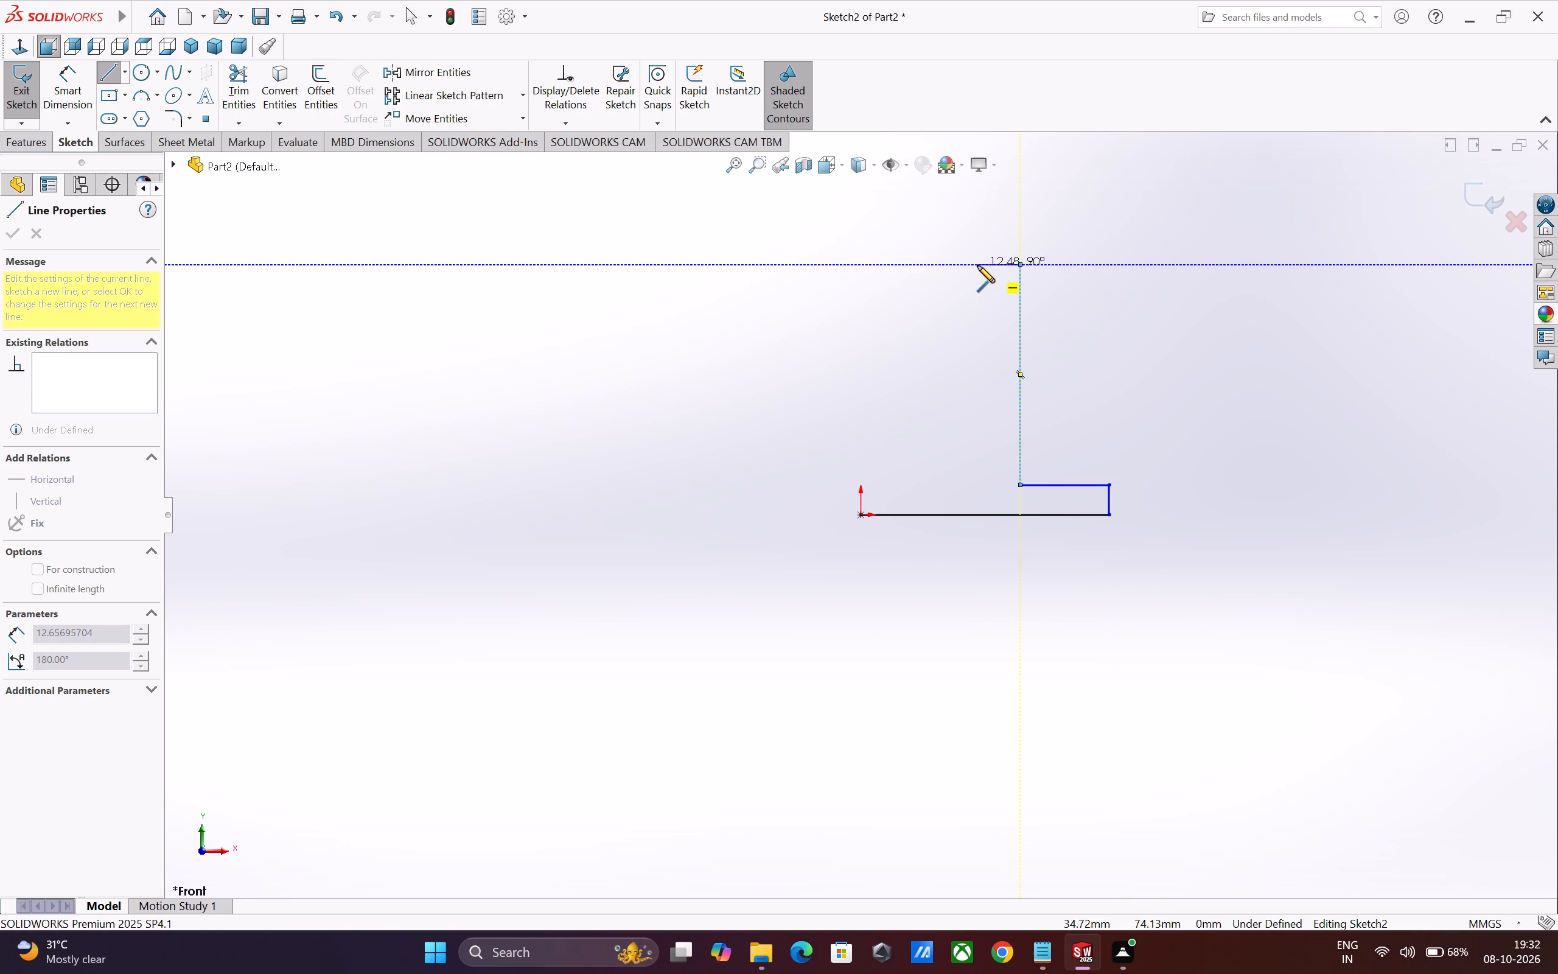
click(992, 265)
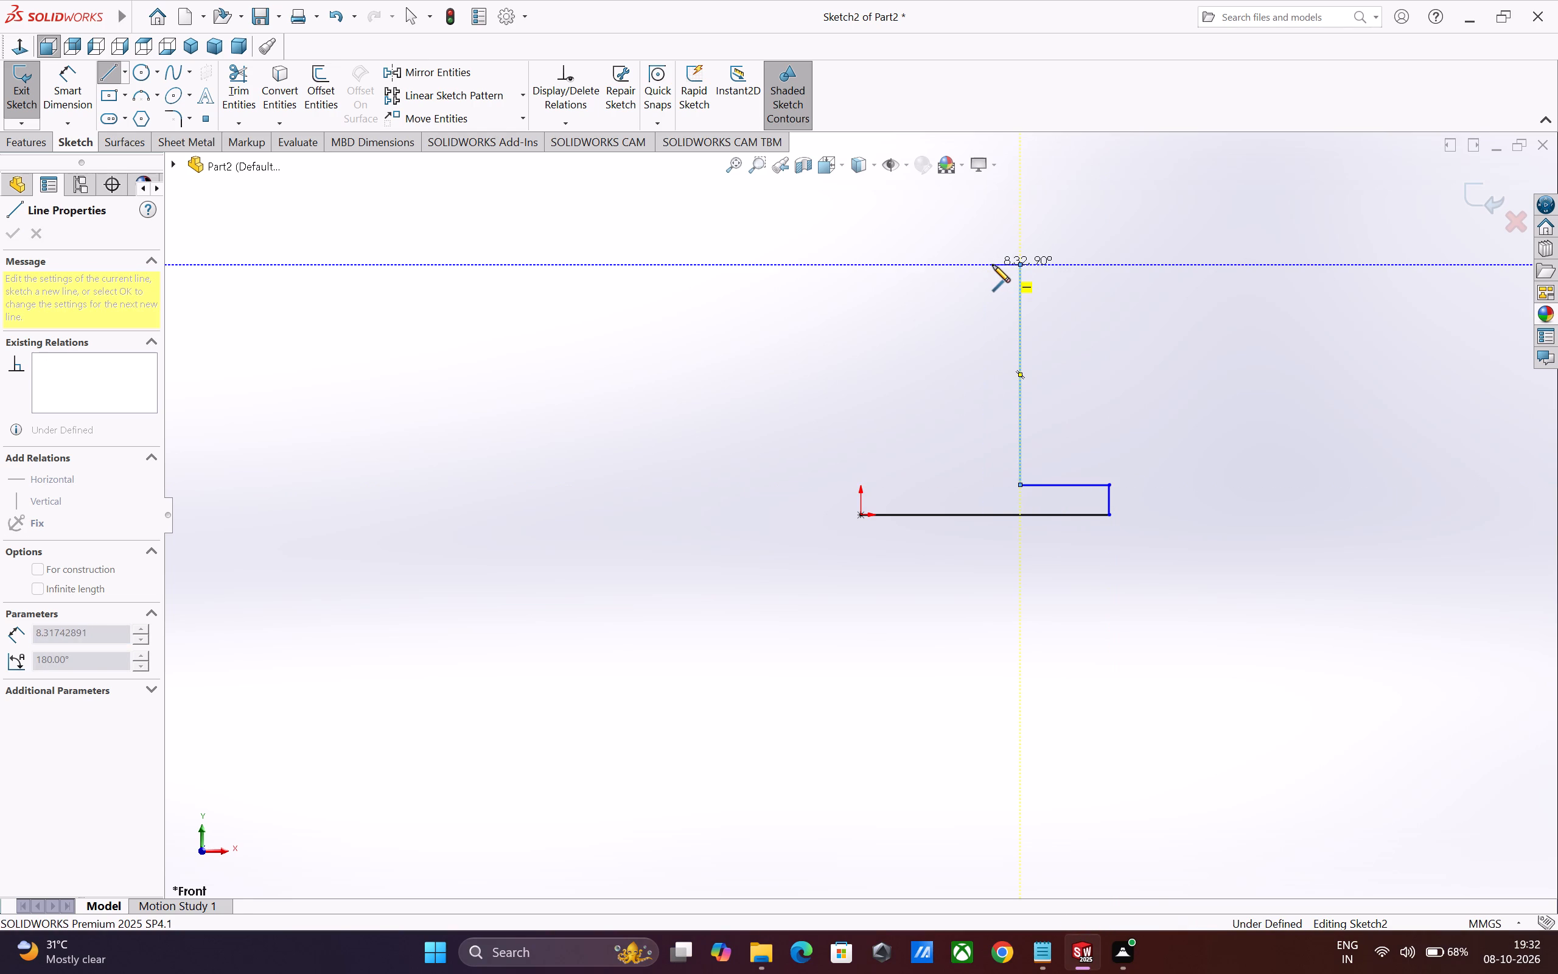
click(991, 485)
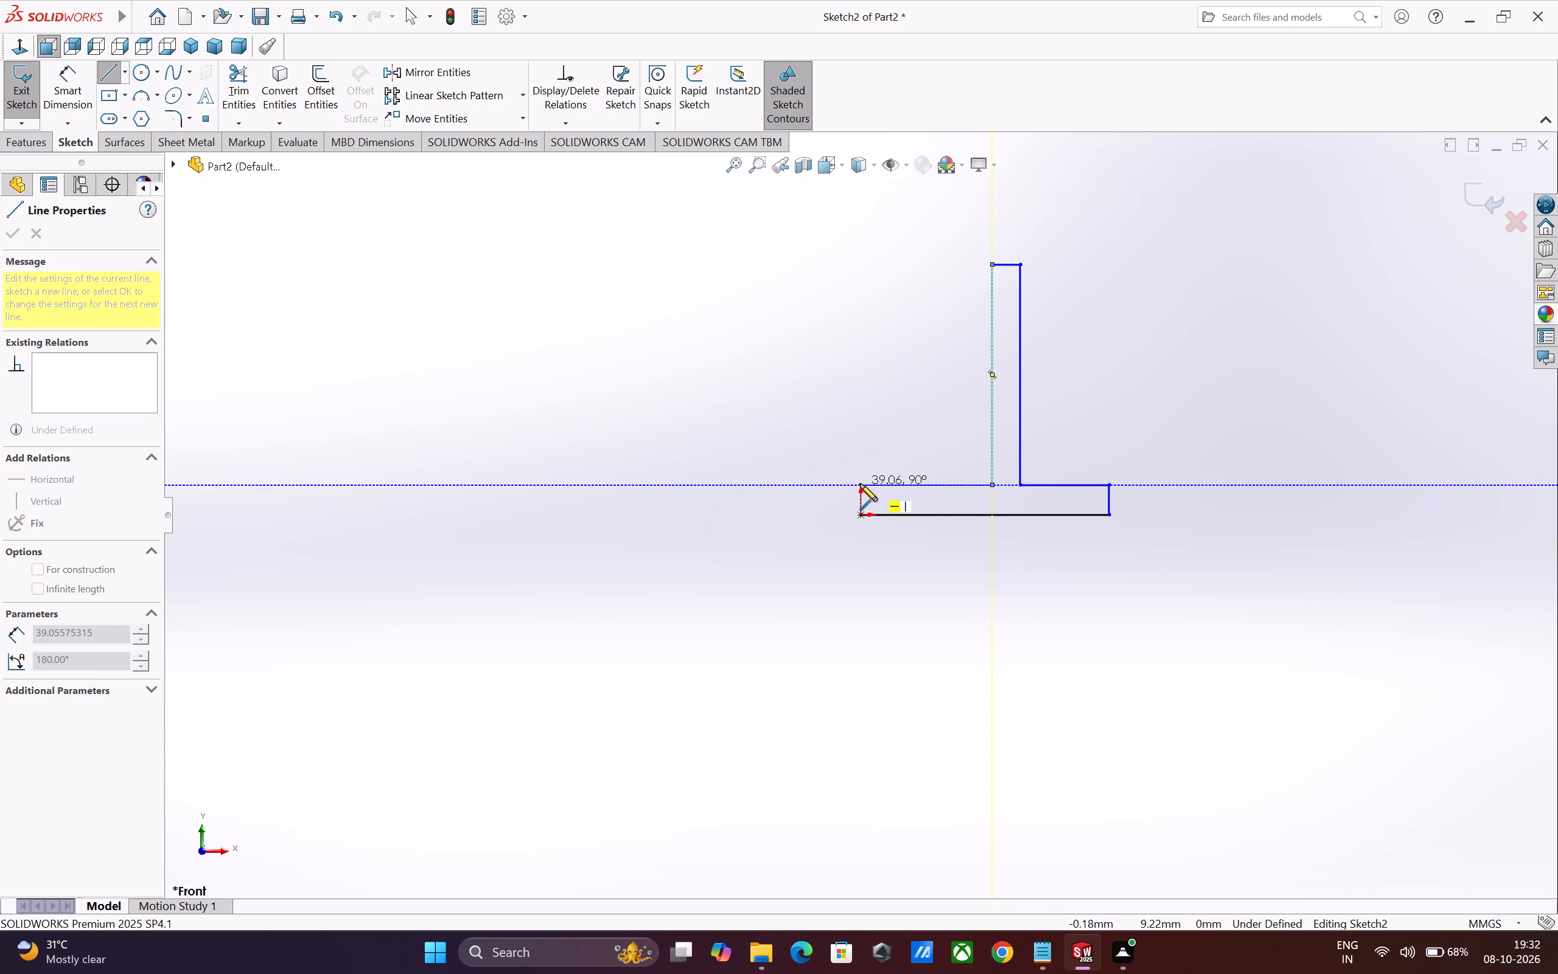
click(860, 484)
click(861, 516)
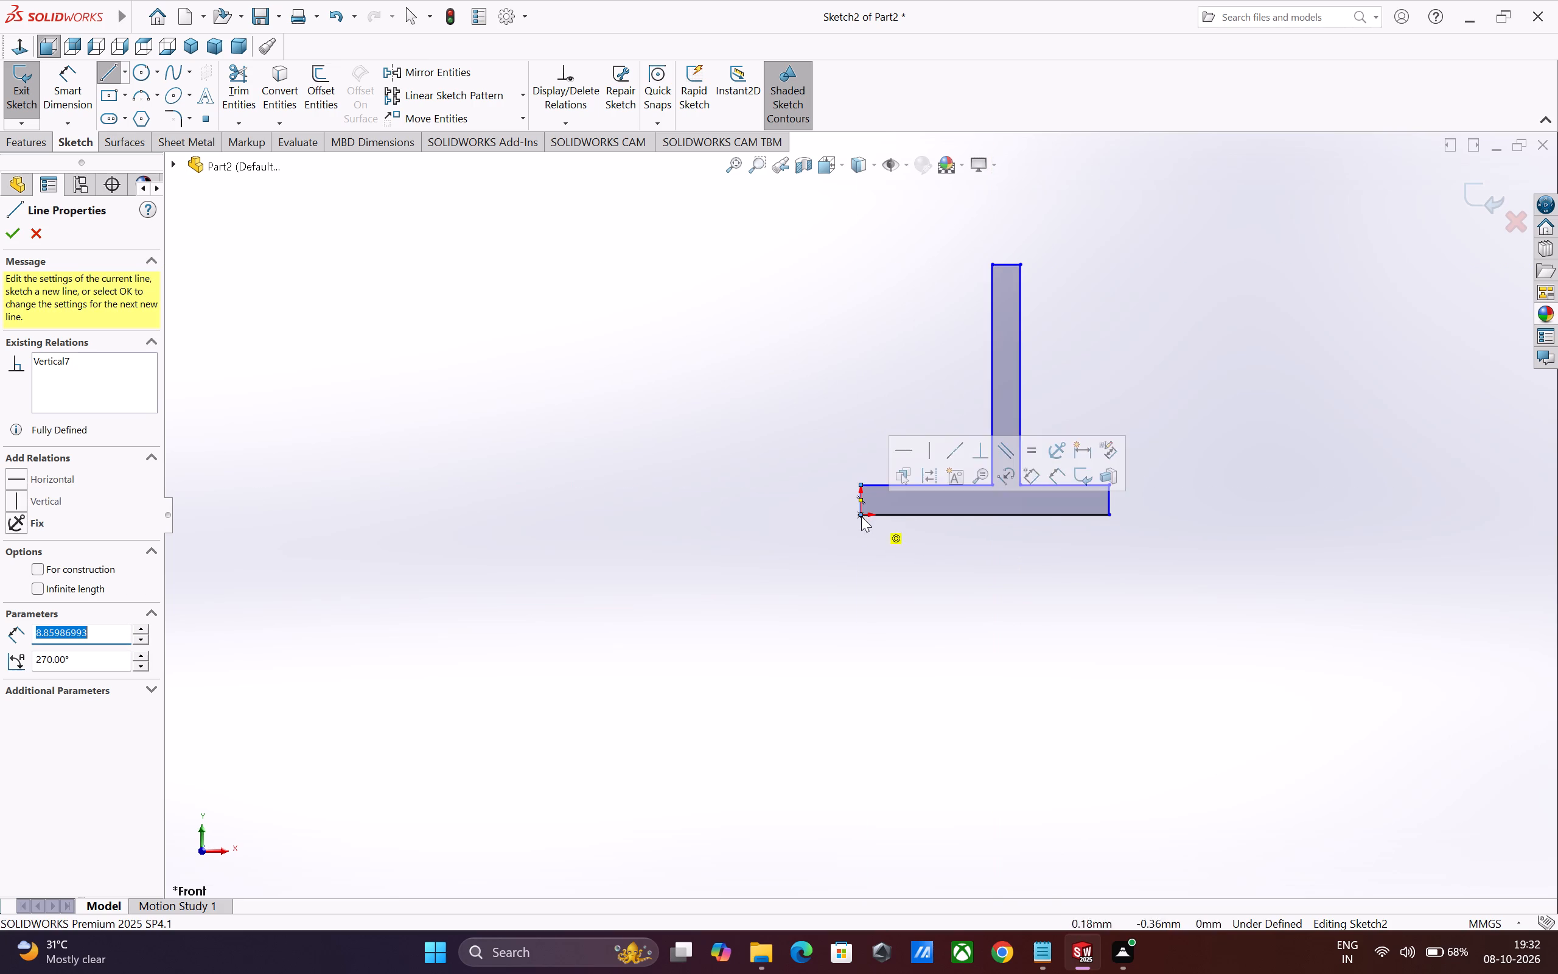
key(Escape)
key(Escape)
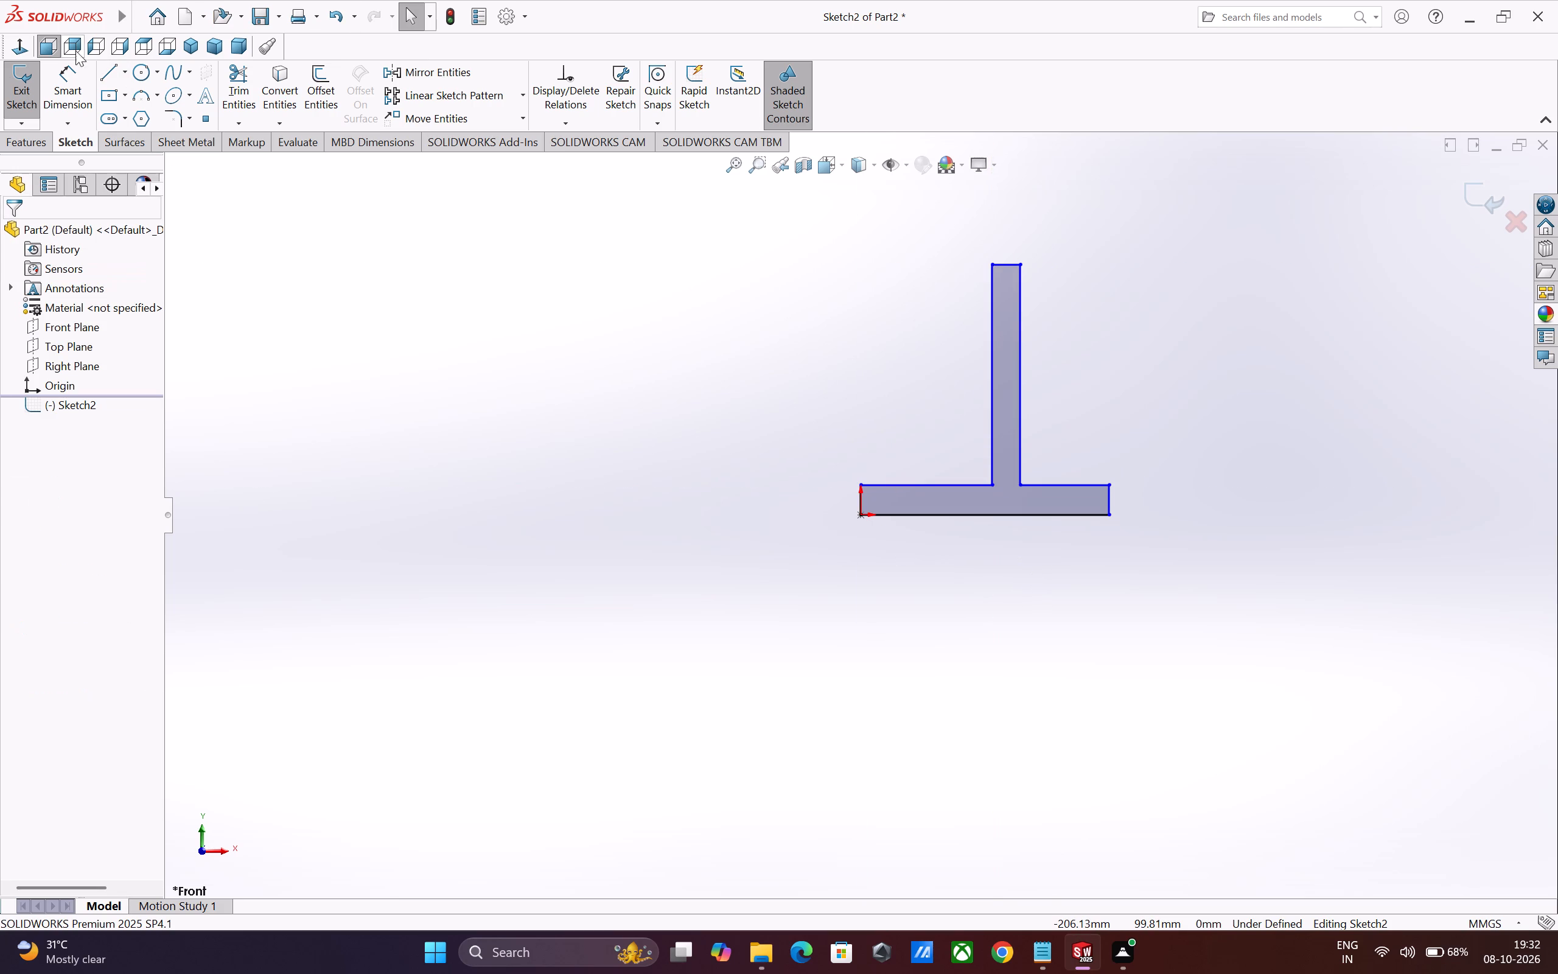
Dimension the bottom edge of the inverted-T profile to 72 mm.
drag(75, 86, 81, 91)
click(982, 514)
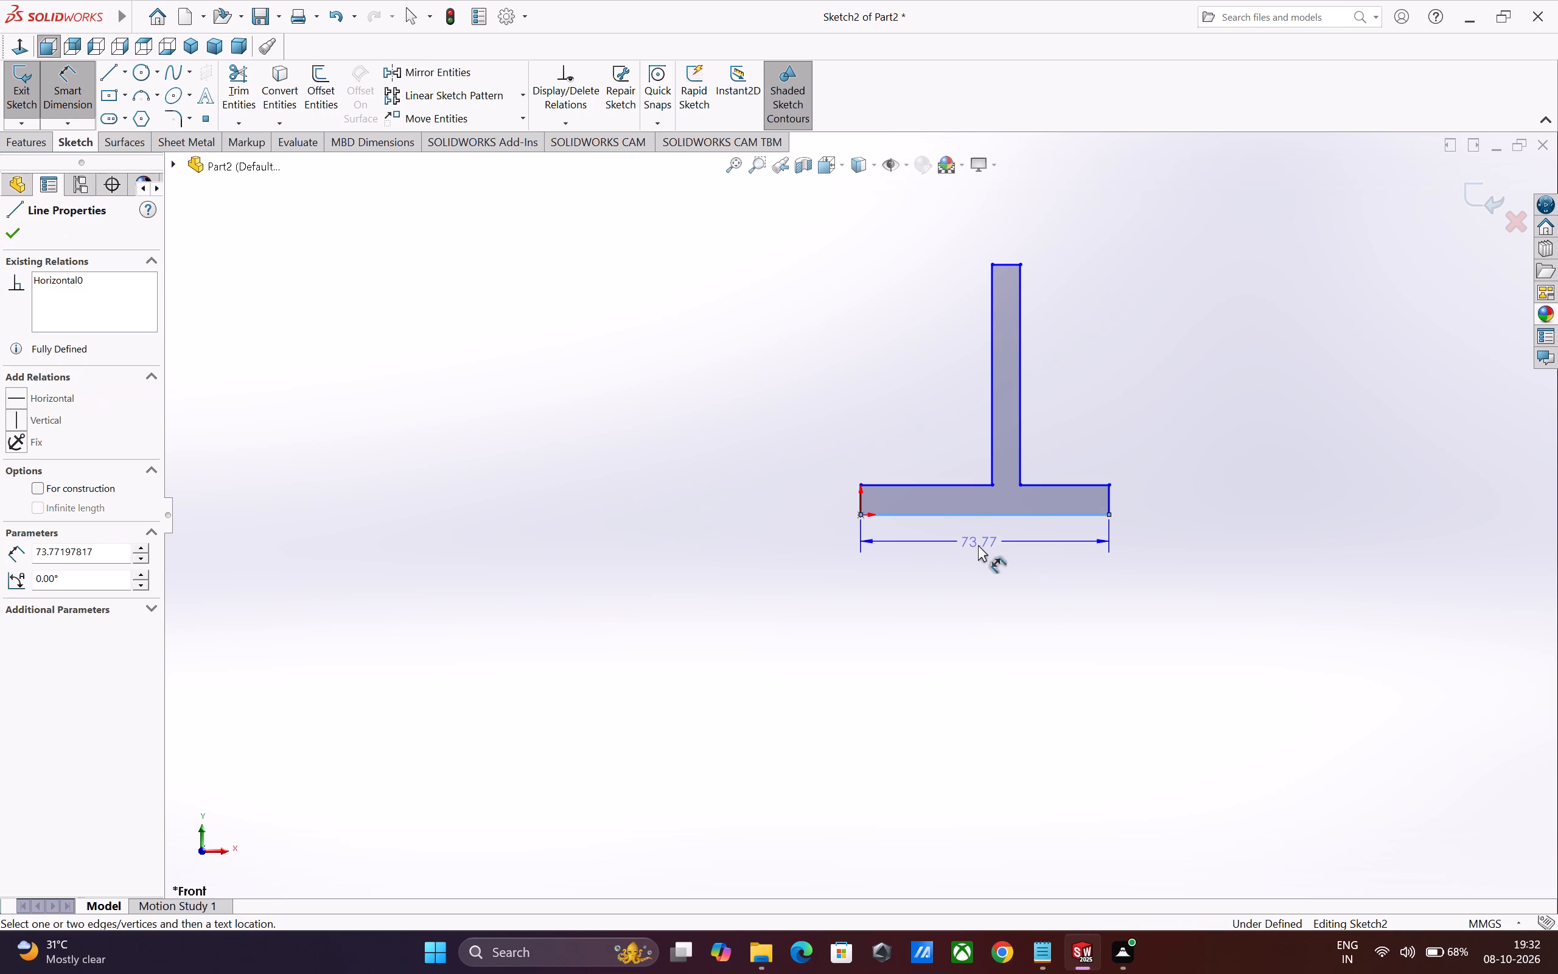
click(976, 549)
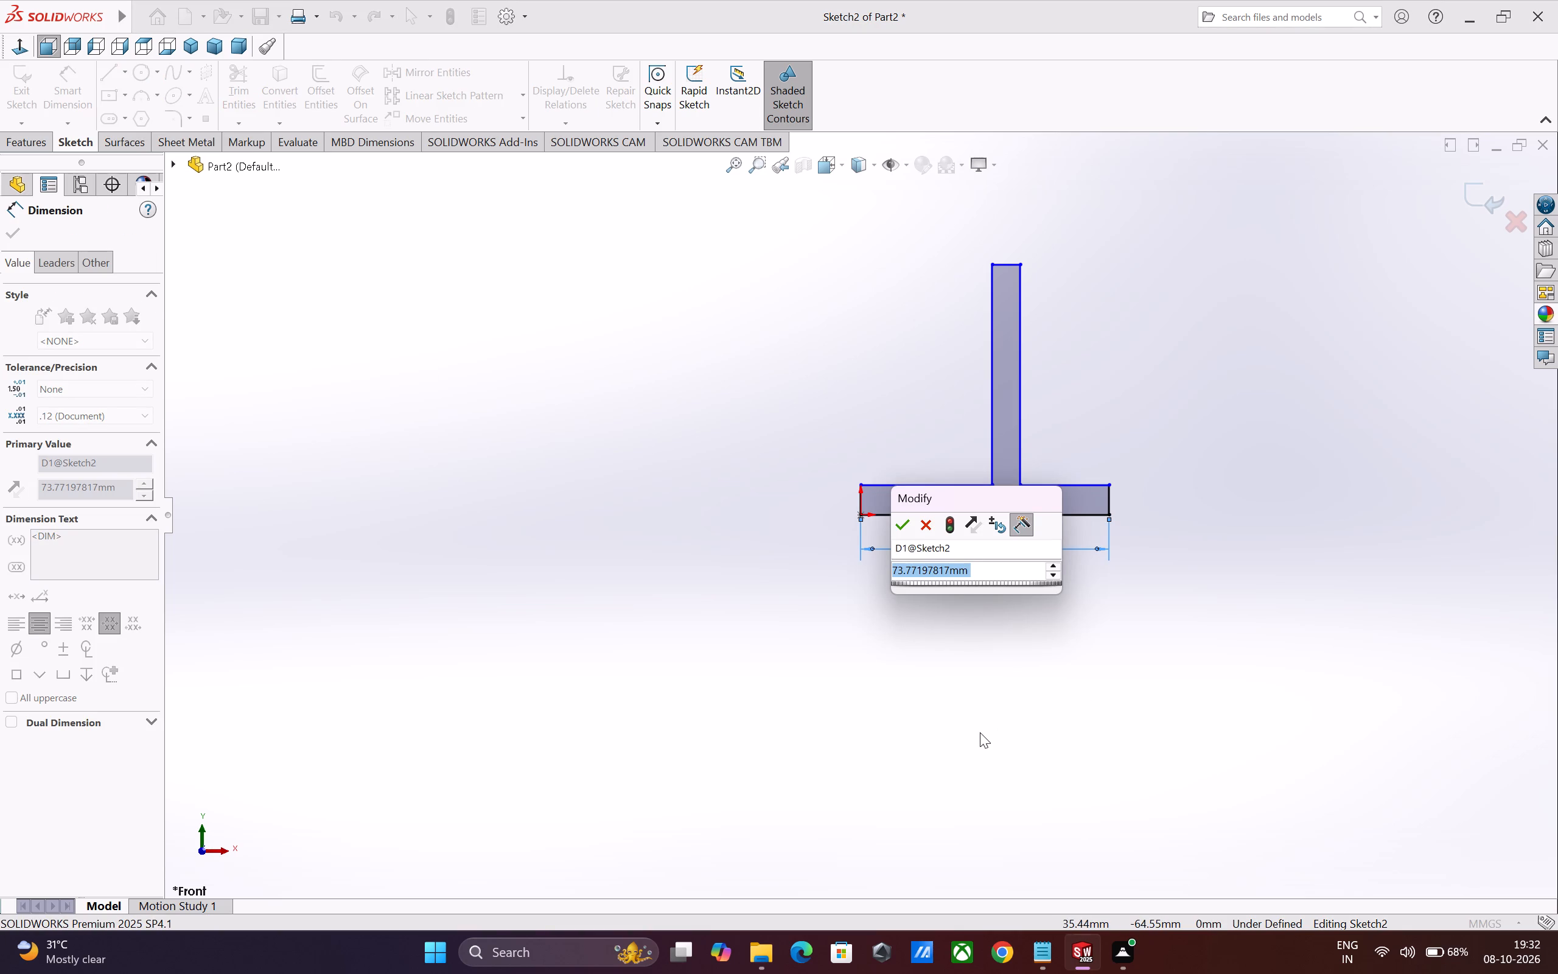
key(7)
key(2)
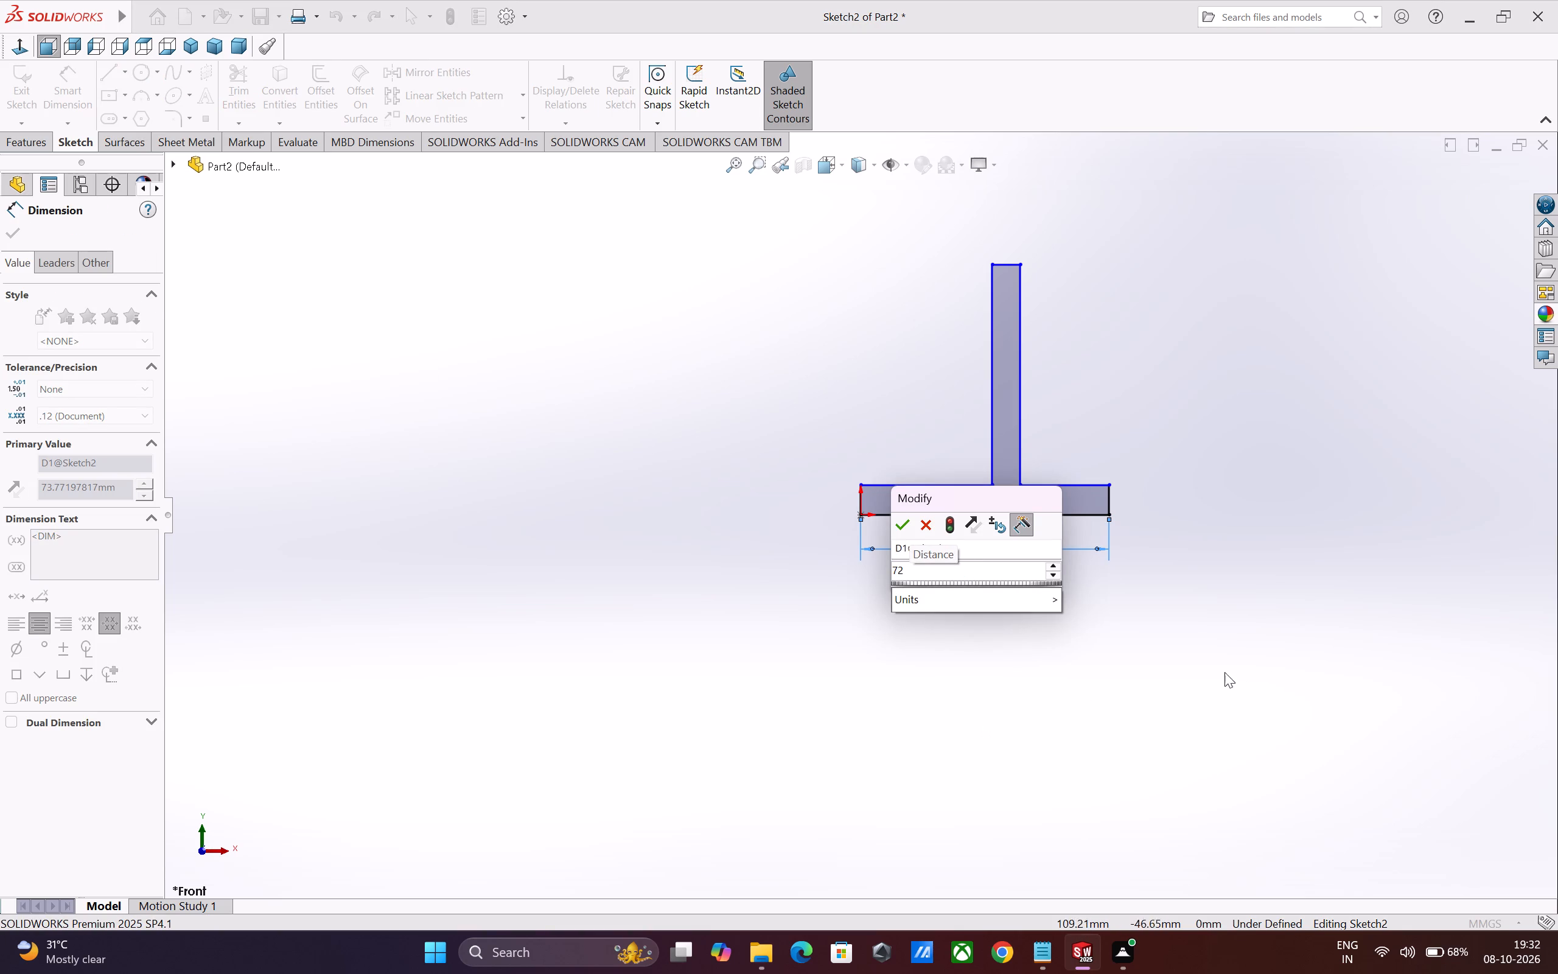
key(Return)
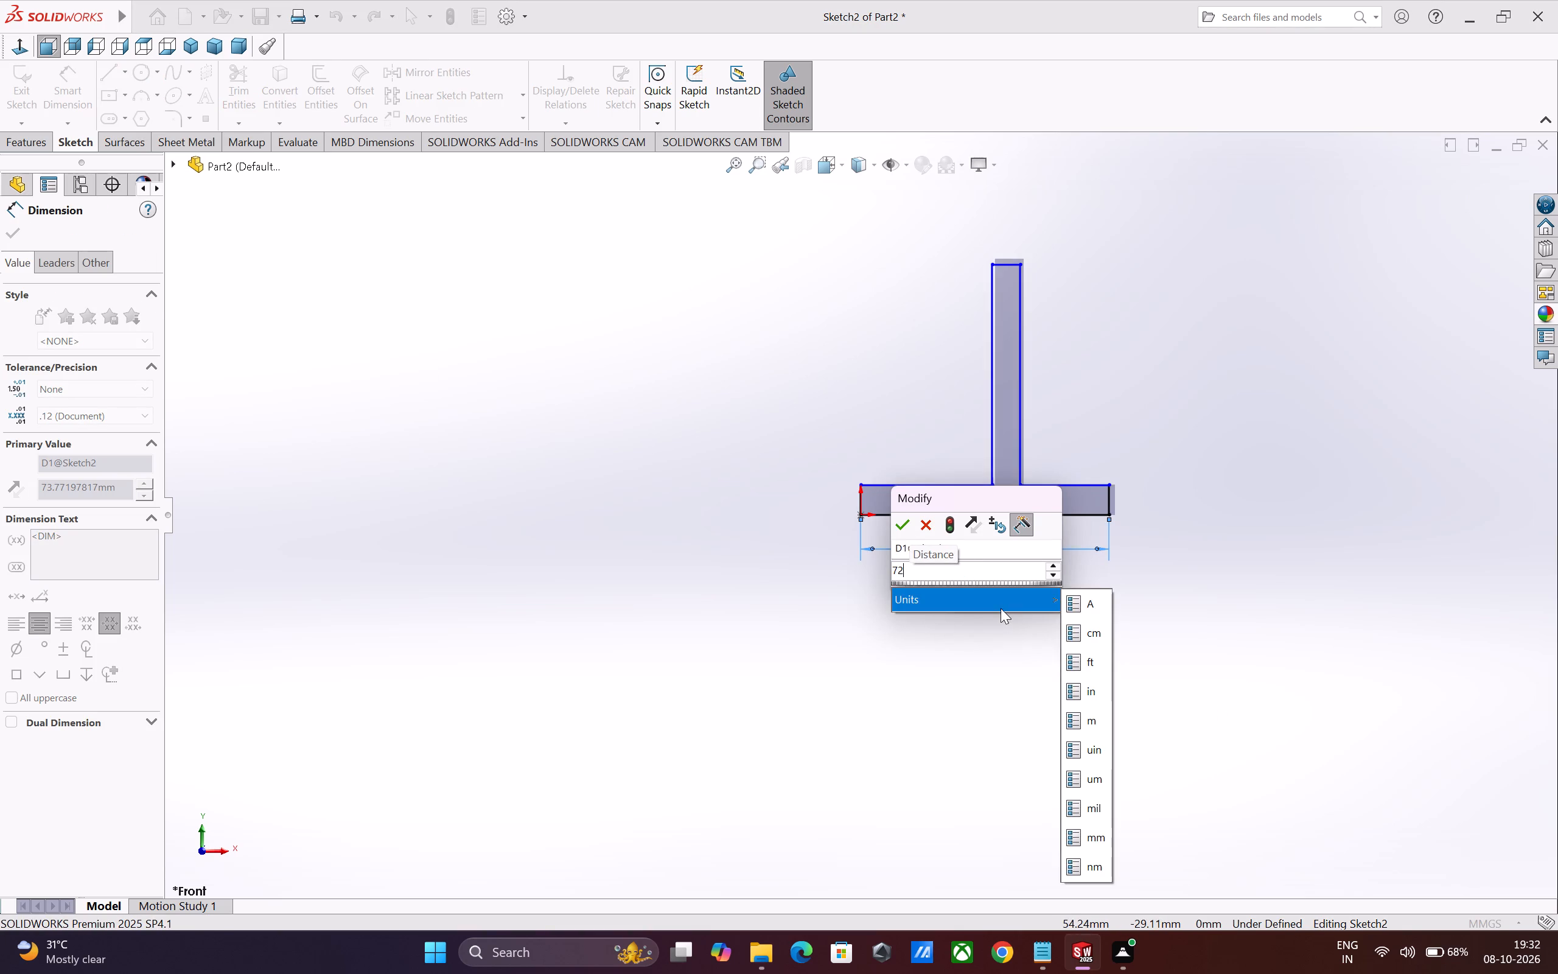
Dimension both short vertical end edges of the base to 8 mm each.
click(1109, 500)
click(1141, 500)
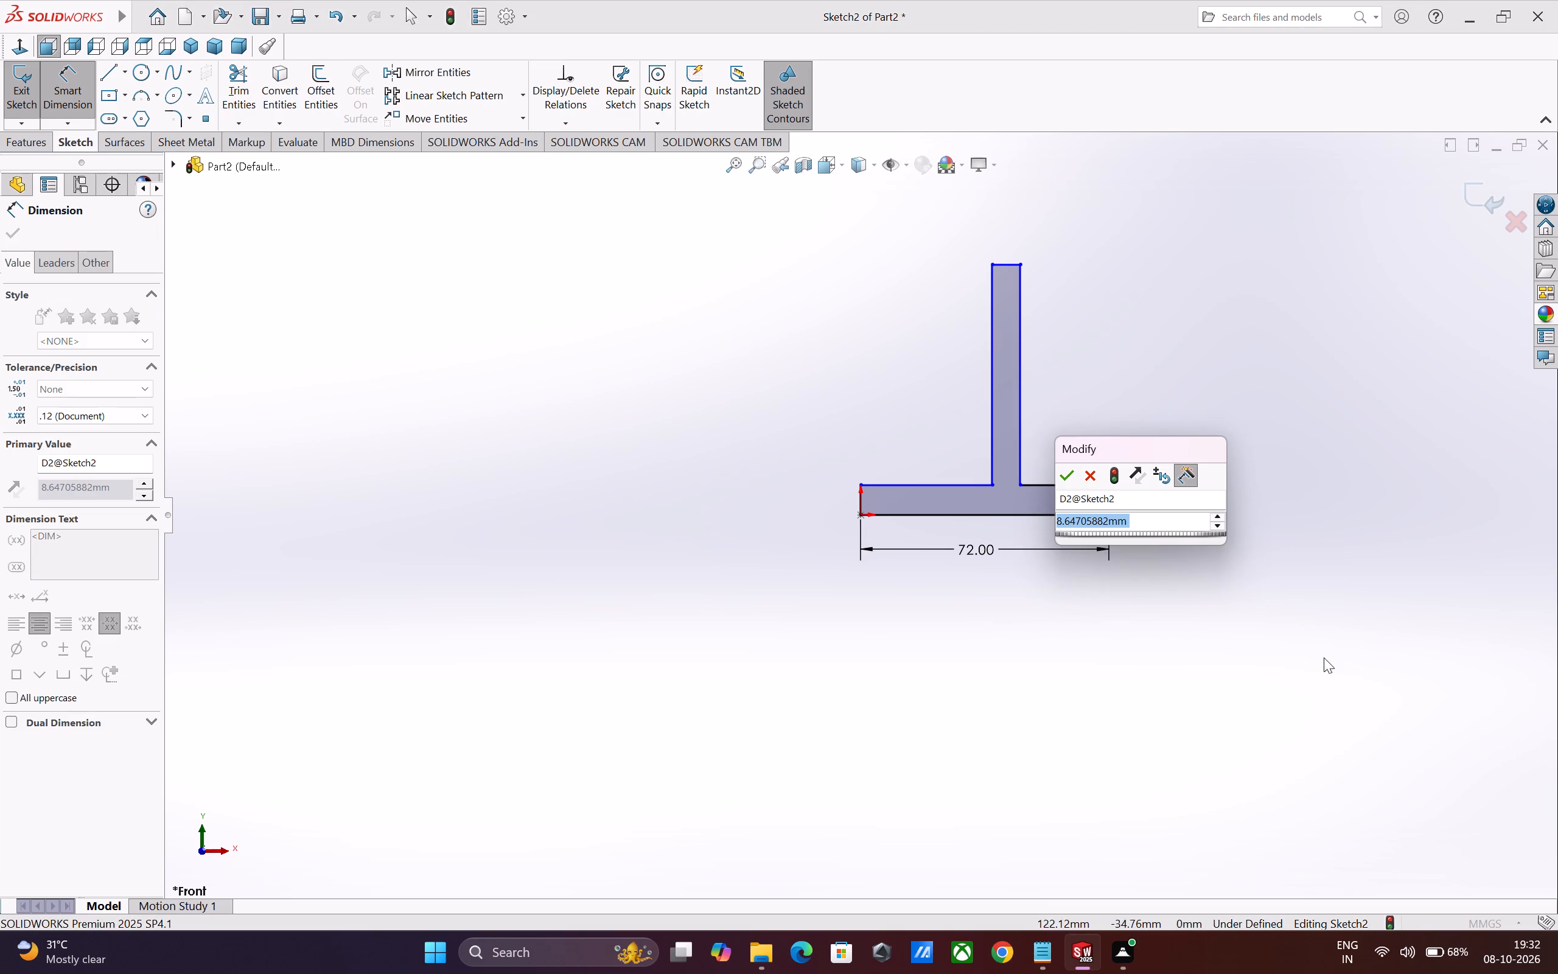
key(8)
key(Return)
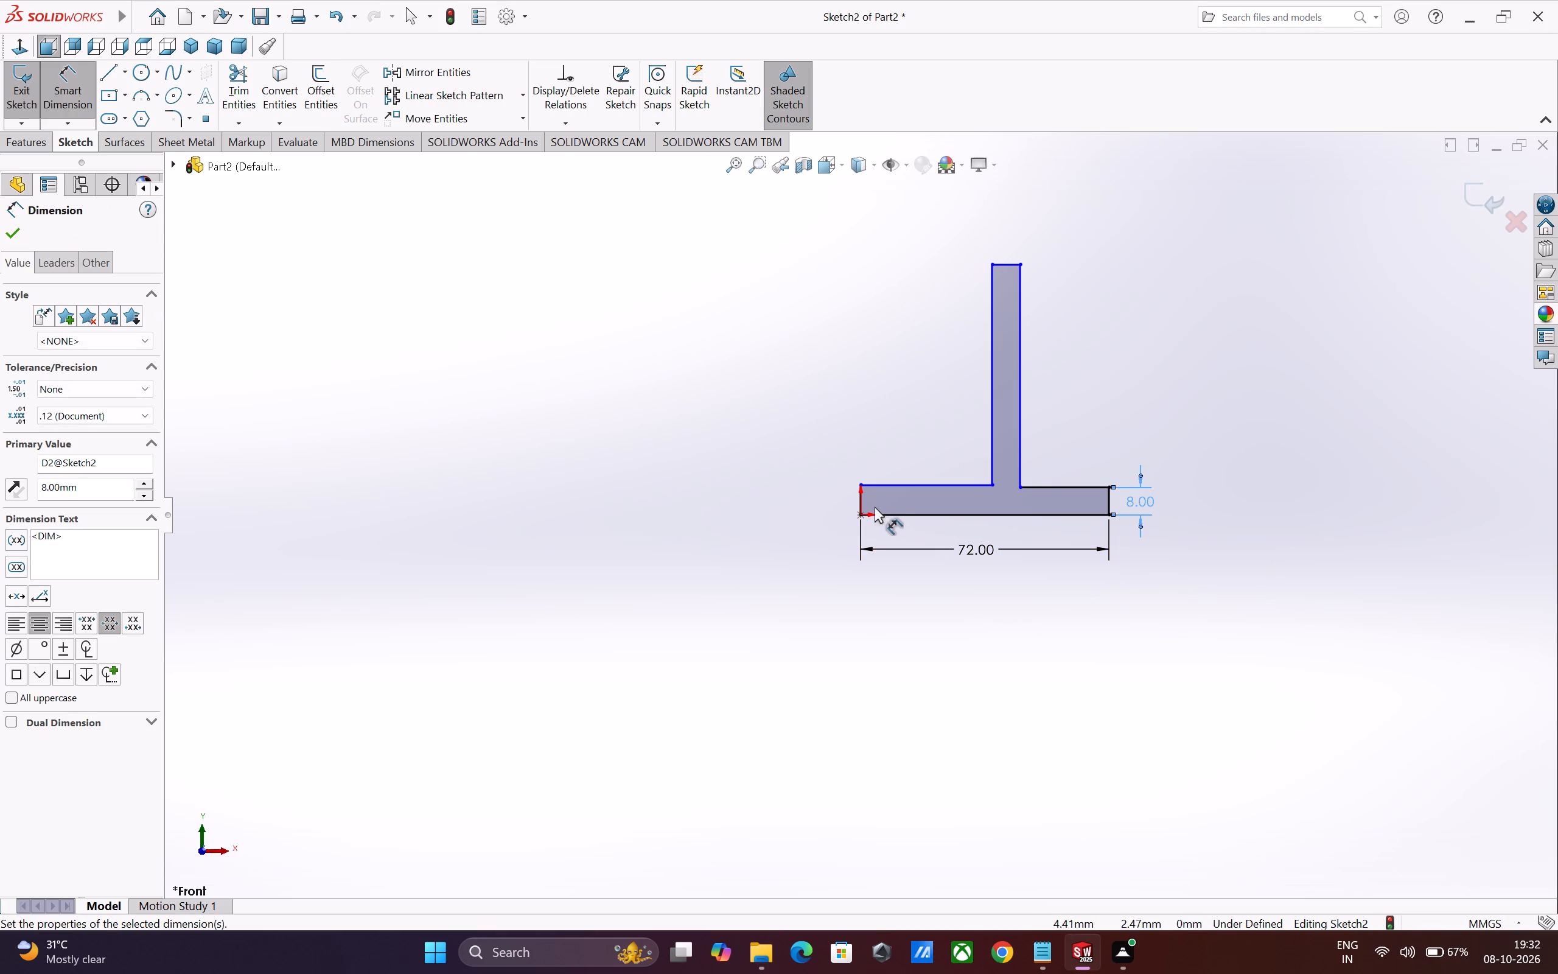
click(859, 500)
click(825, 500)
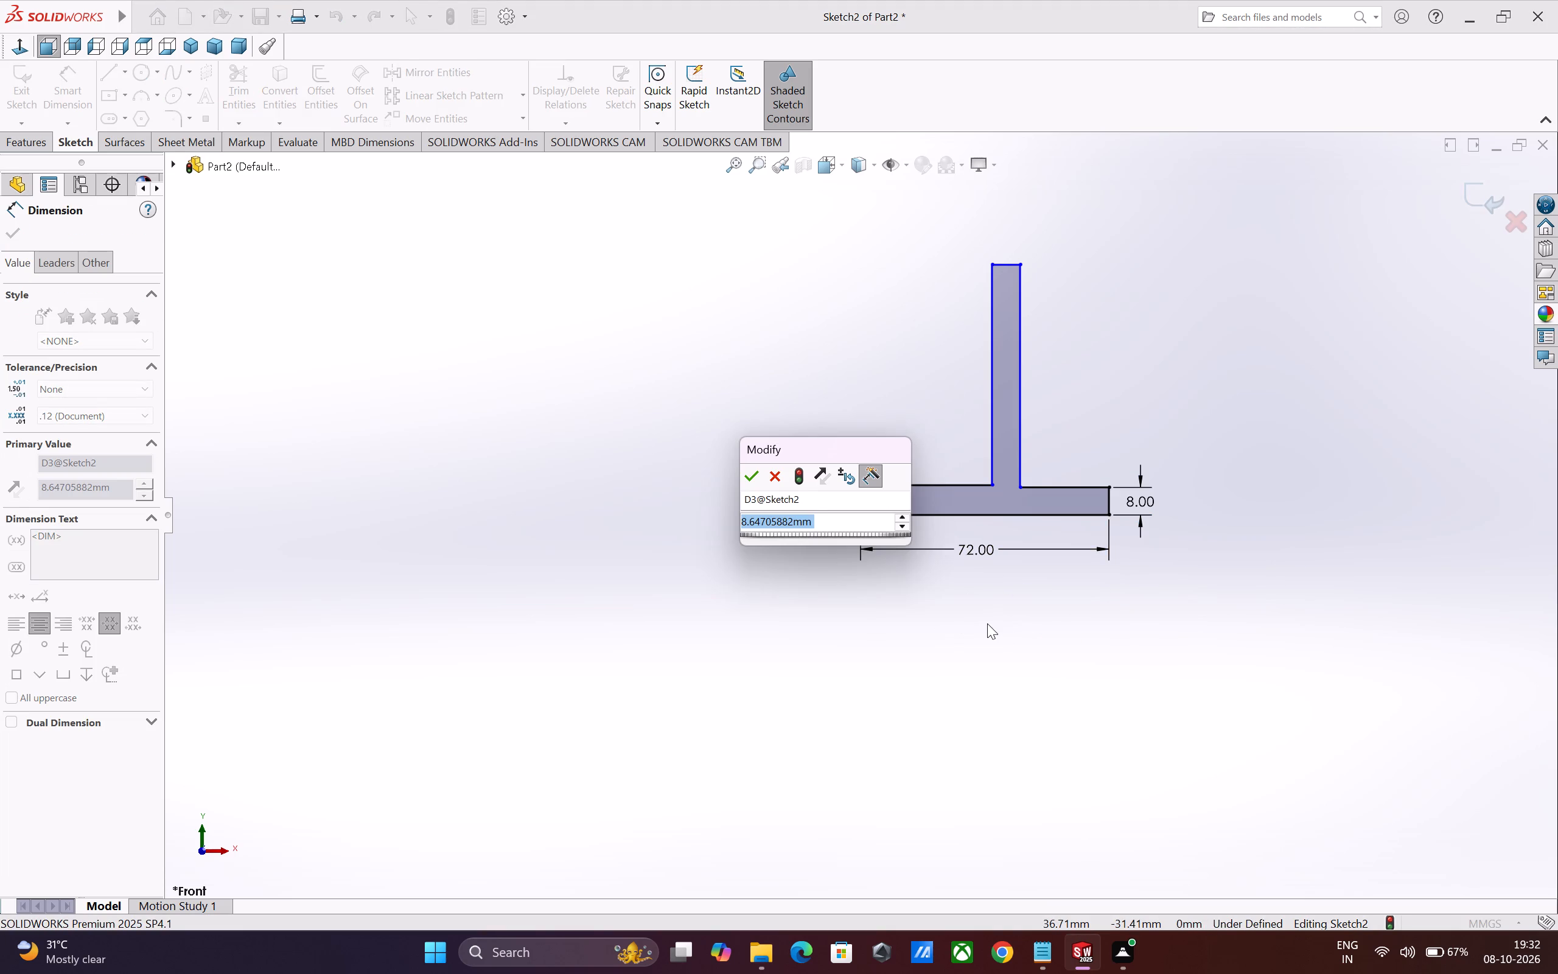
key(8)
key(Return)
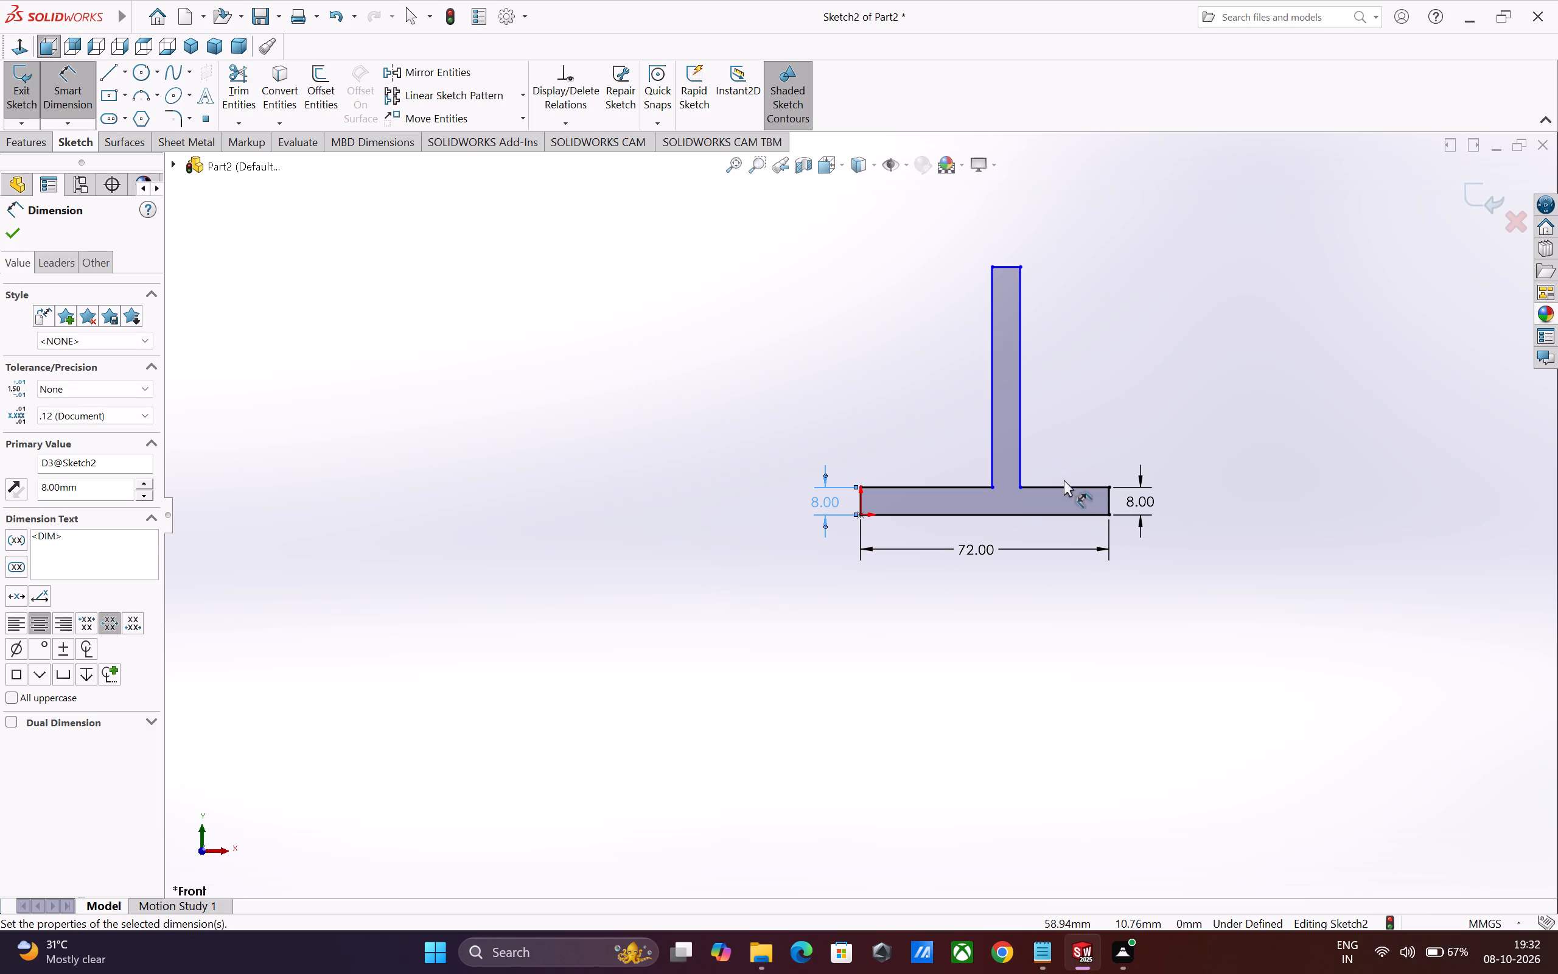
Dimension the base's top edge right of the stem to 26 mm and the stem's top edge to 8 mm.
click(1062, 485)
click(1064, 456)
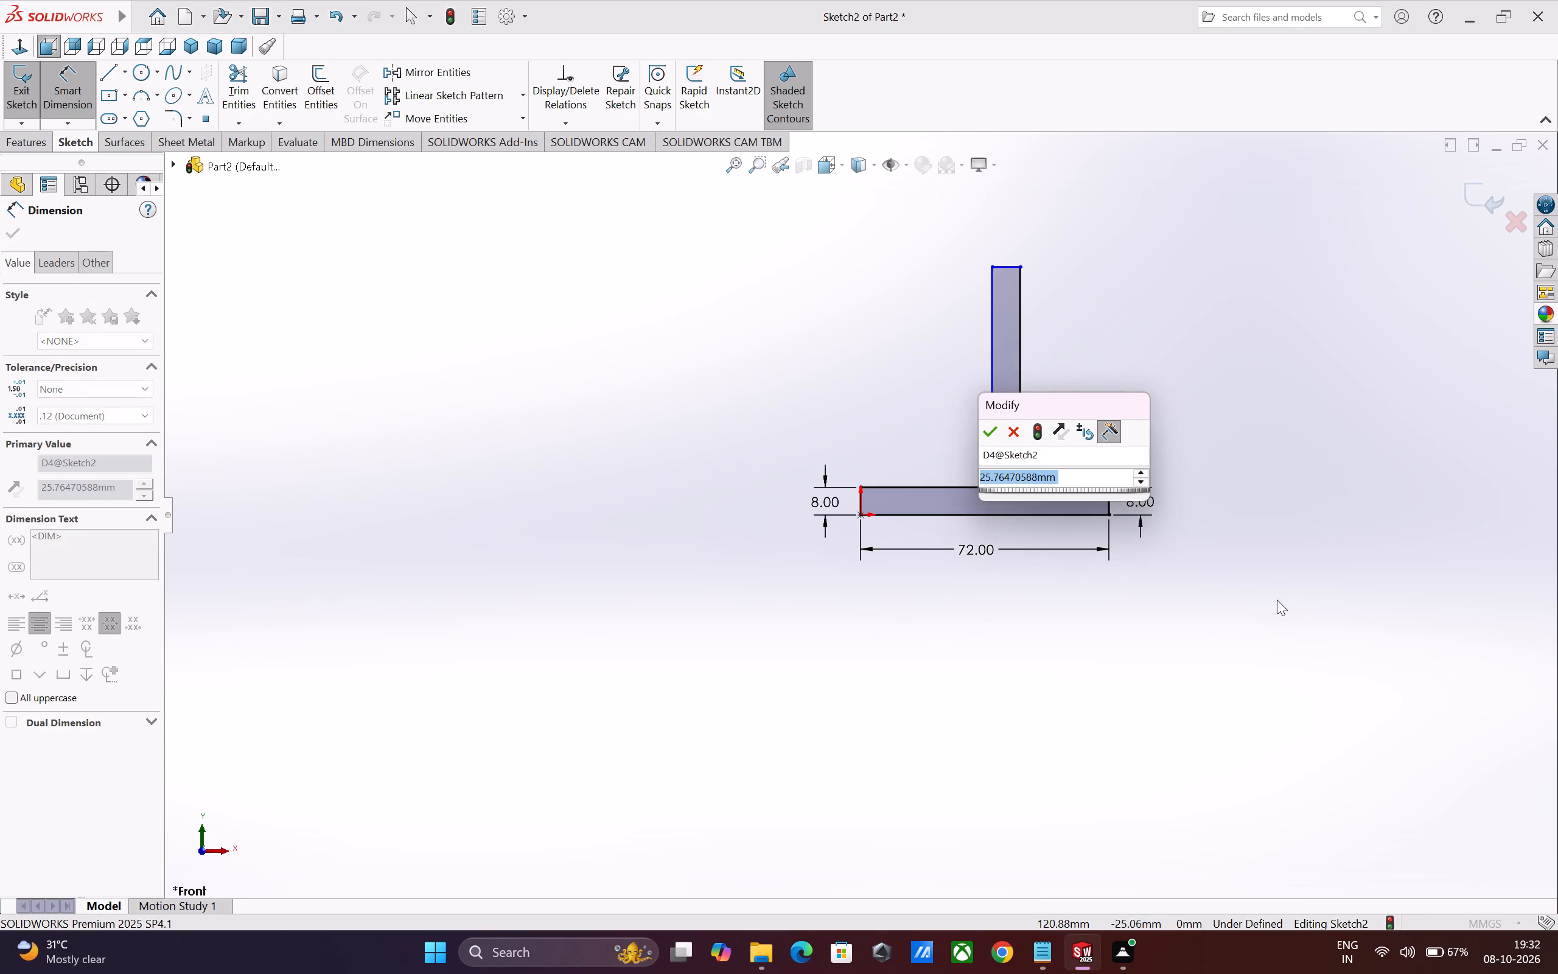
text(26)
key(Return)
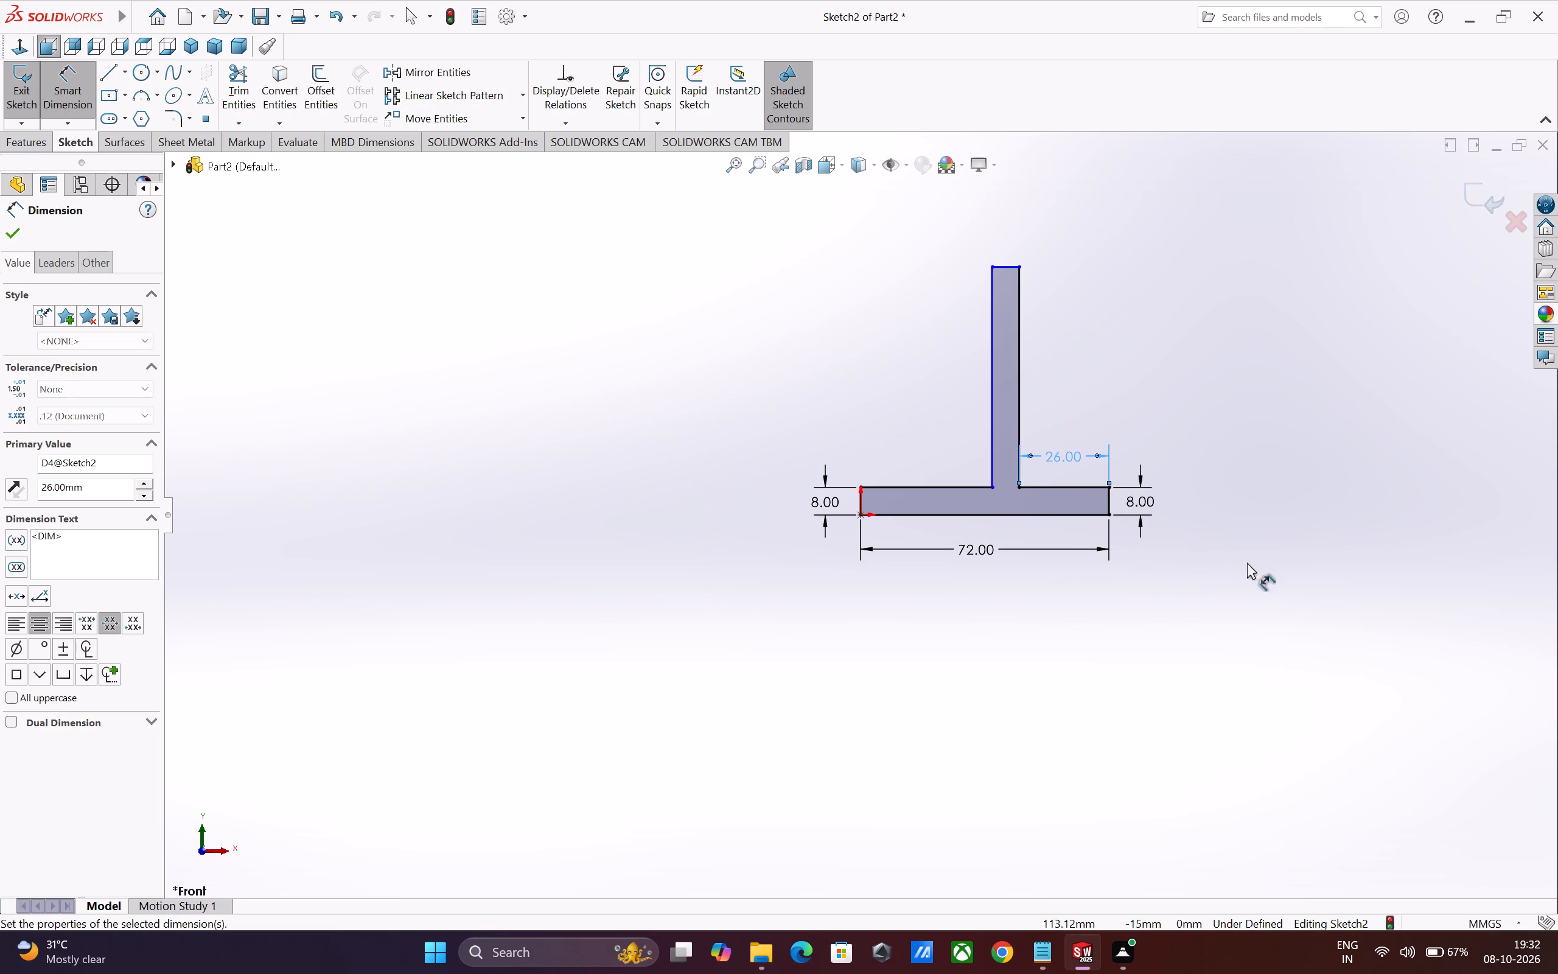
click(1002, 267)
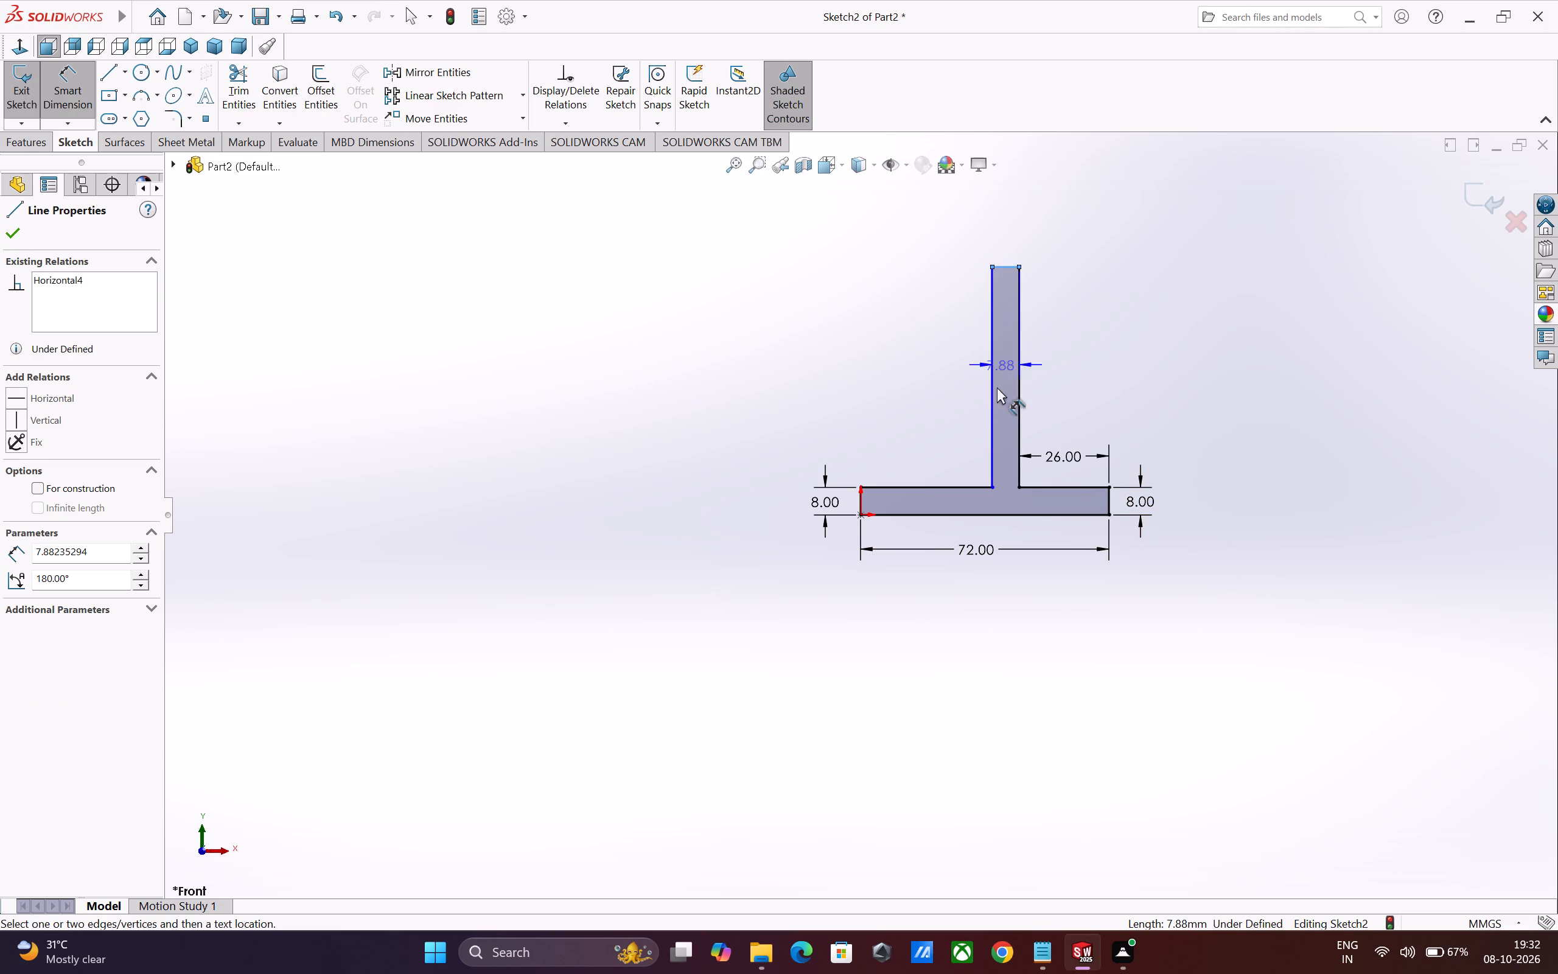
click(1122, 298)
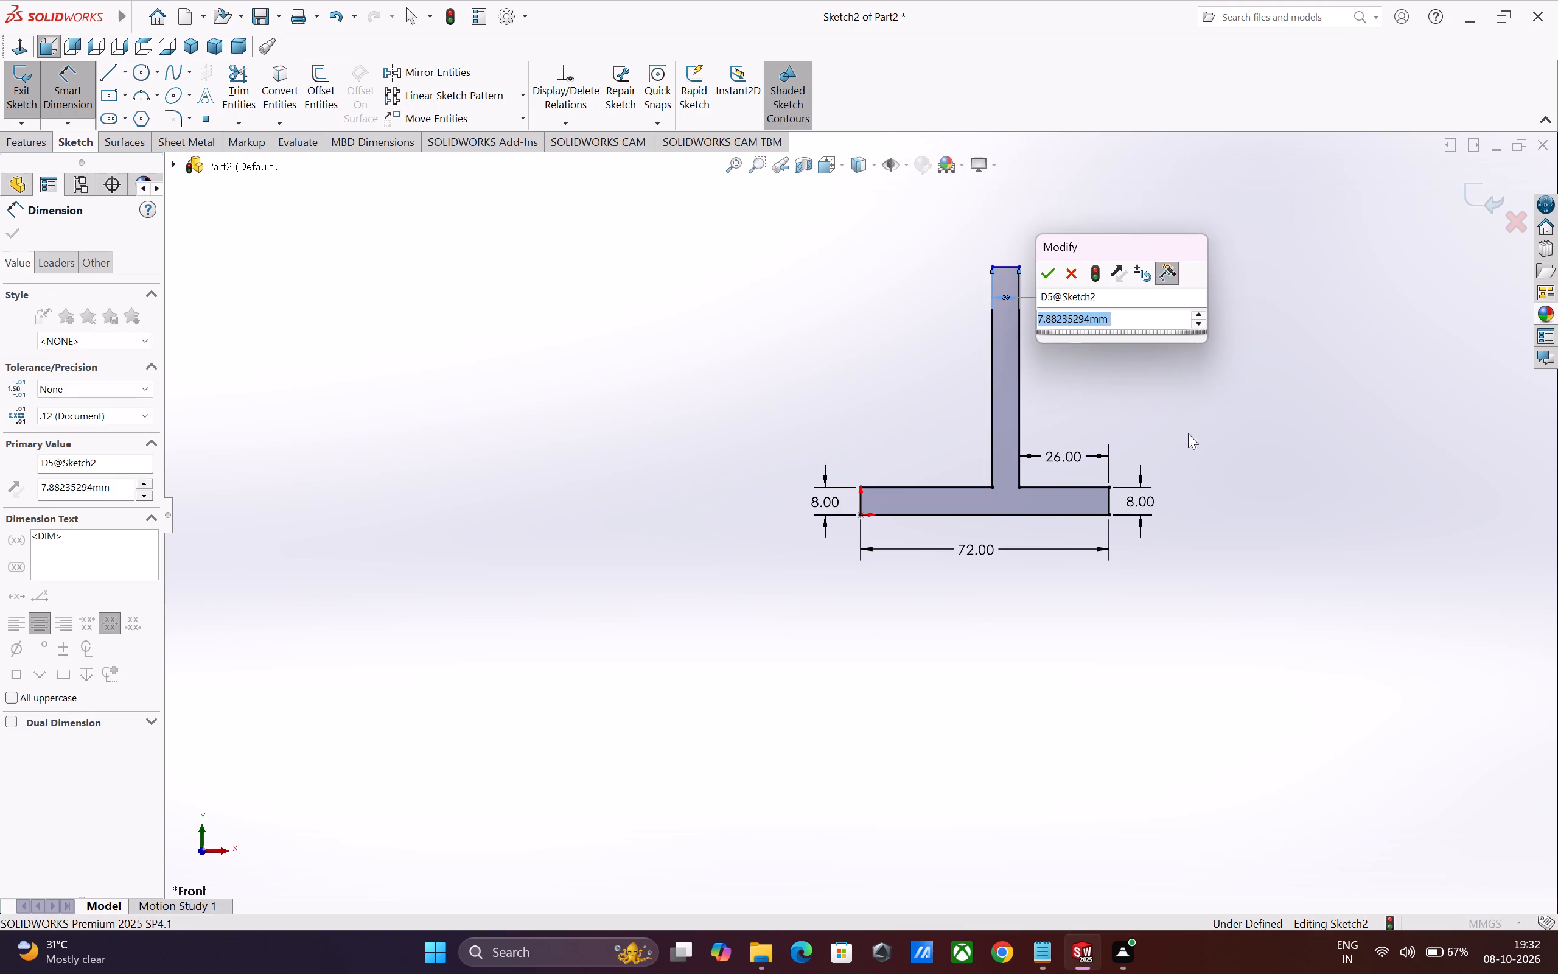
key(8)
key(Return)
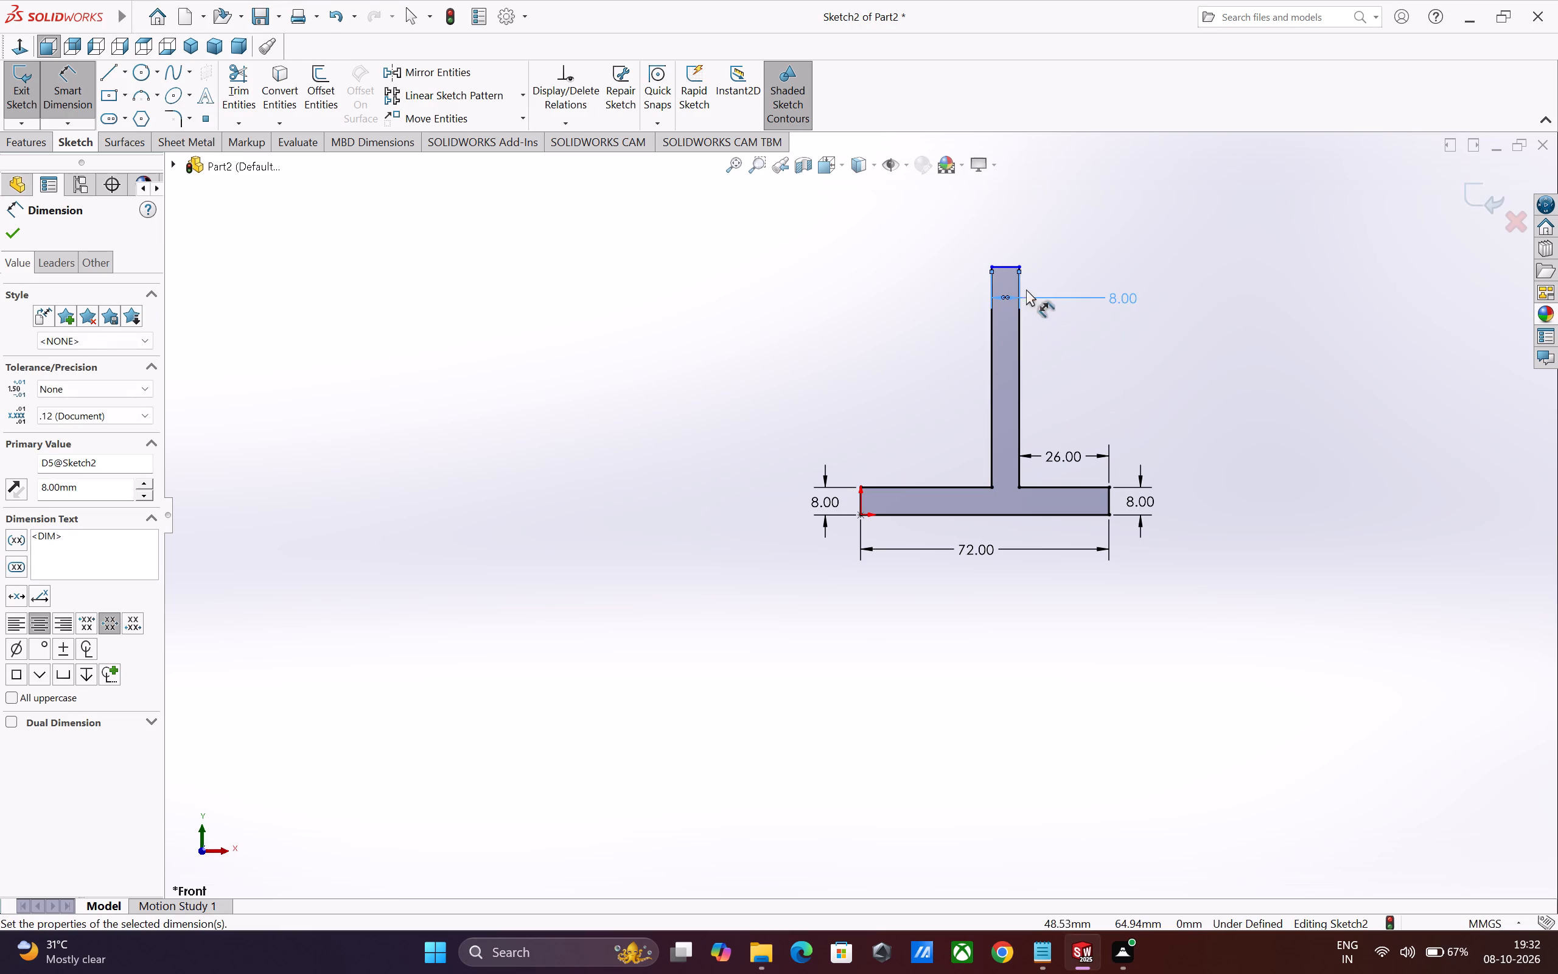
Dimension the overall height from the stem's top edge to the base's bottom edge as 72 mm.
click(1004, 267)
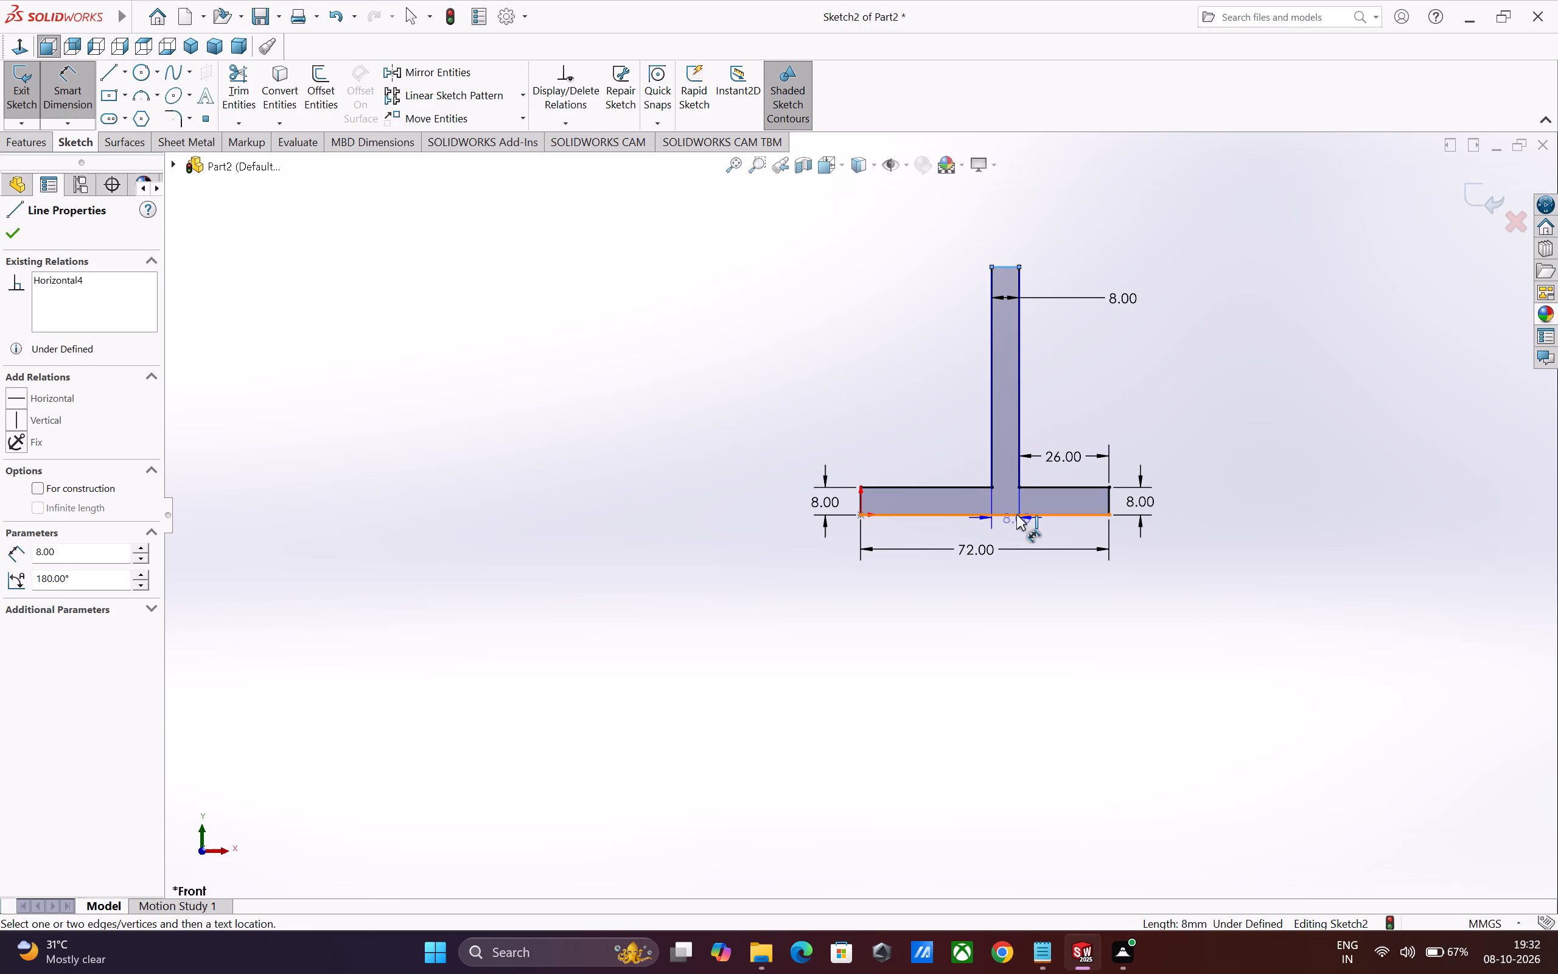
click(1016, 513)
click(1212, 460)
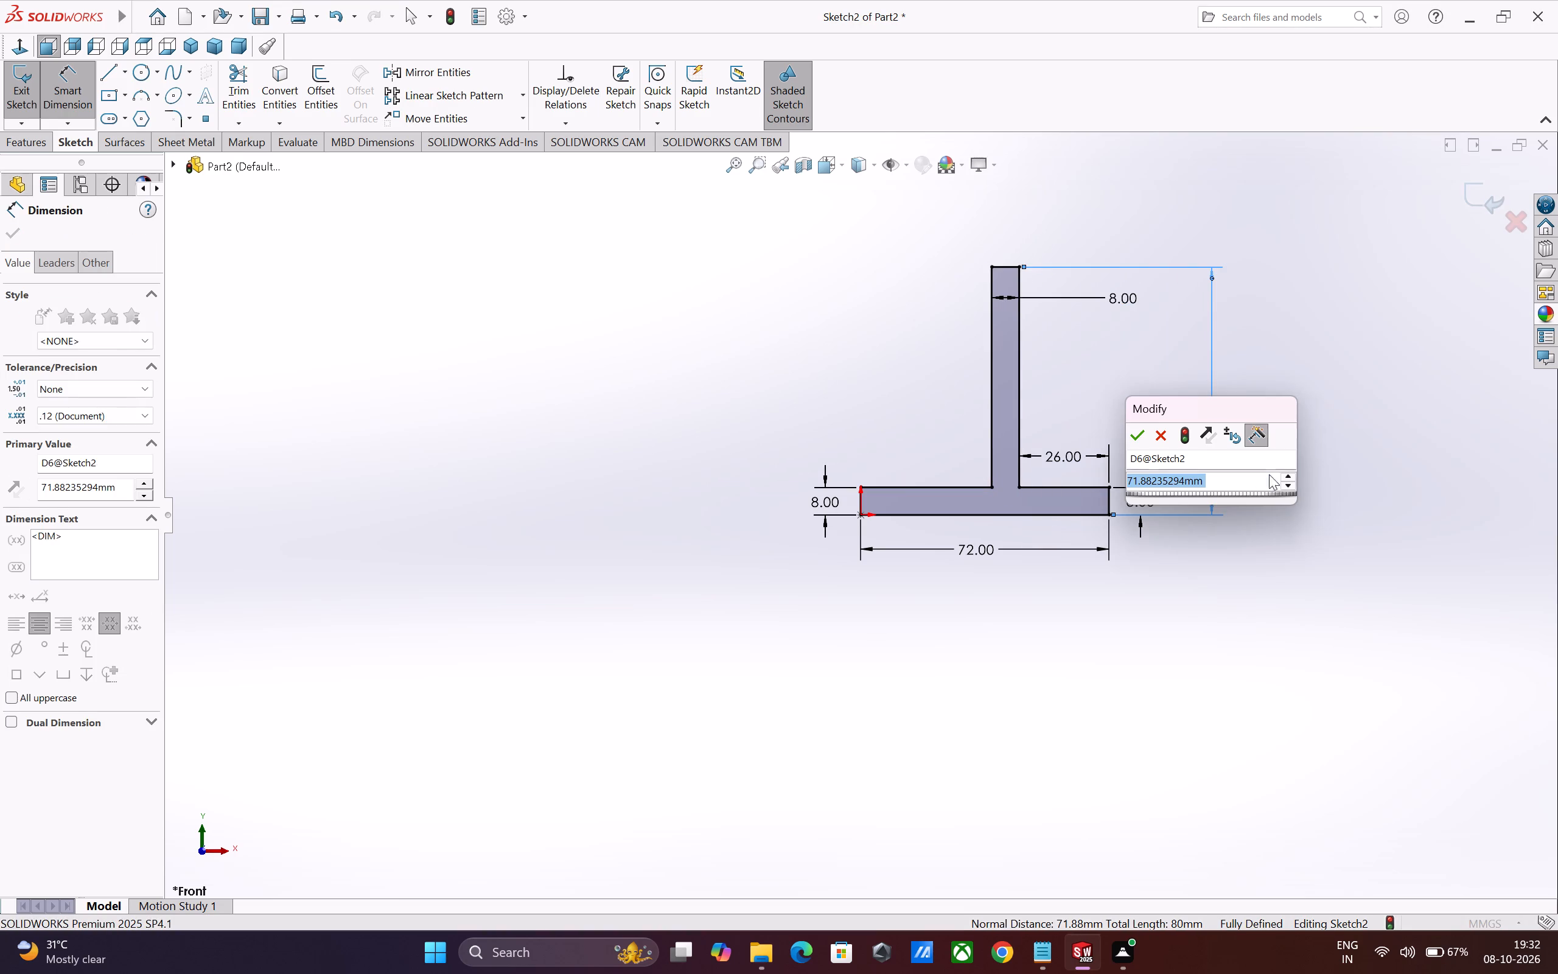
key(7)
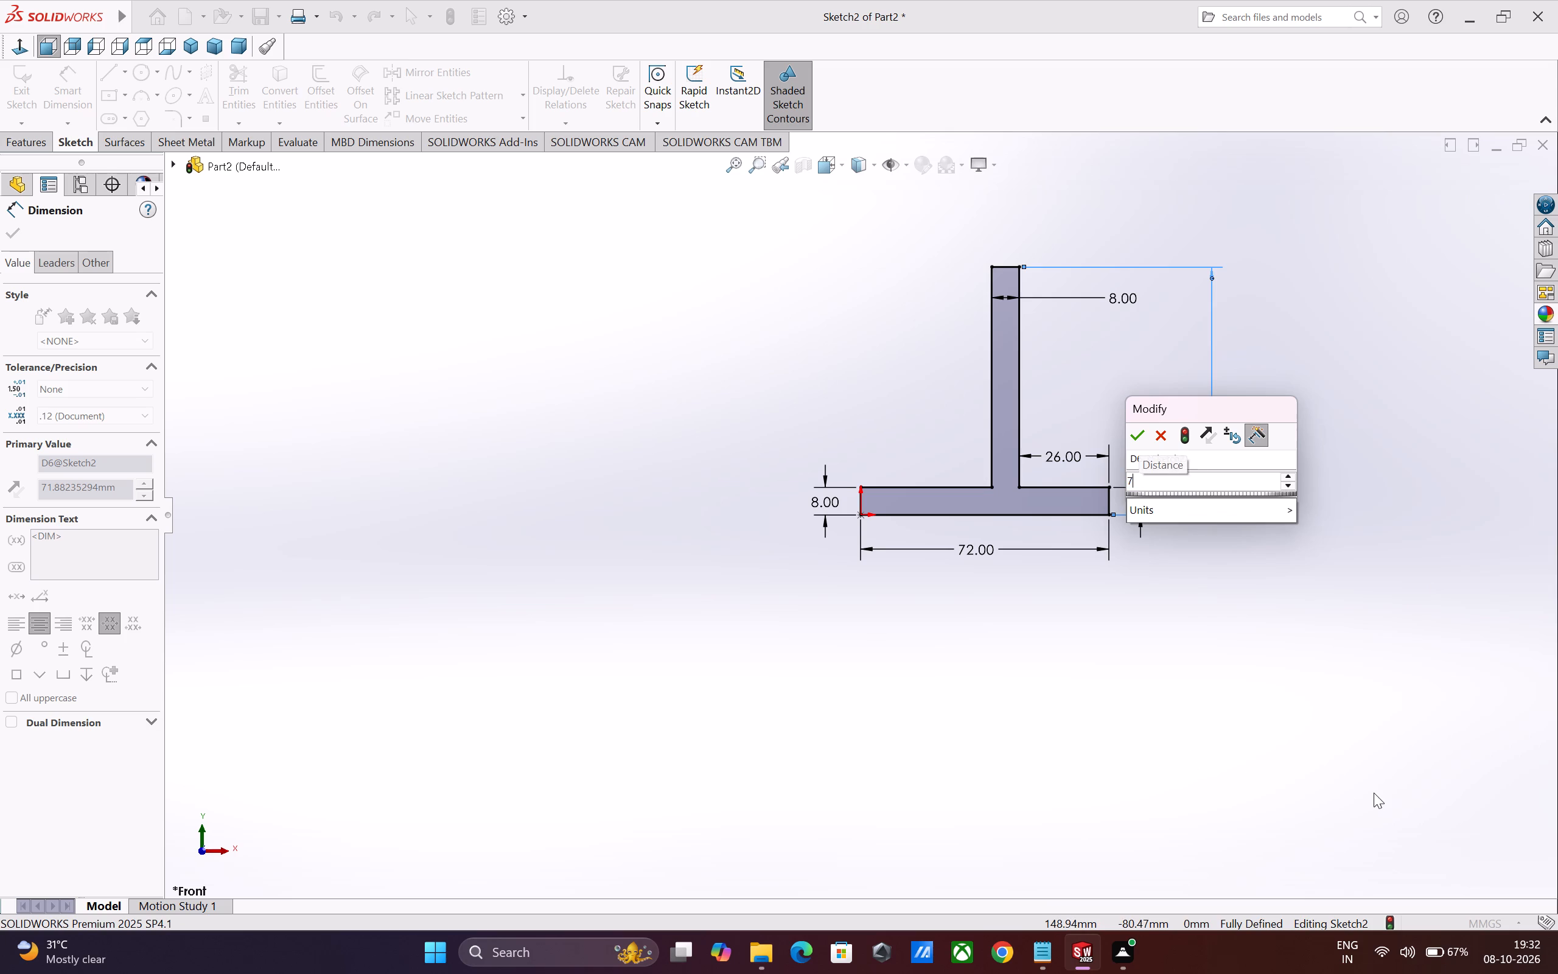
key(2)
key(Return)
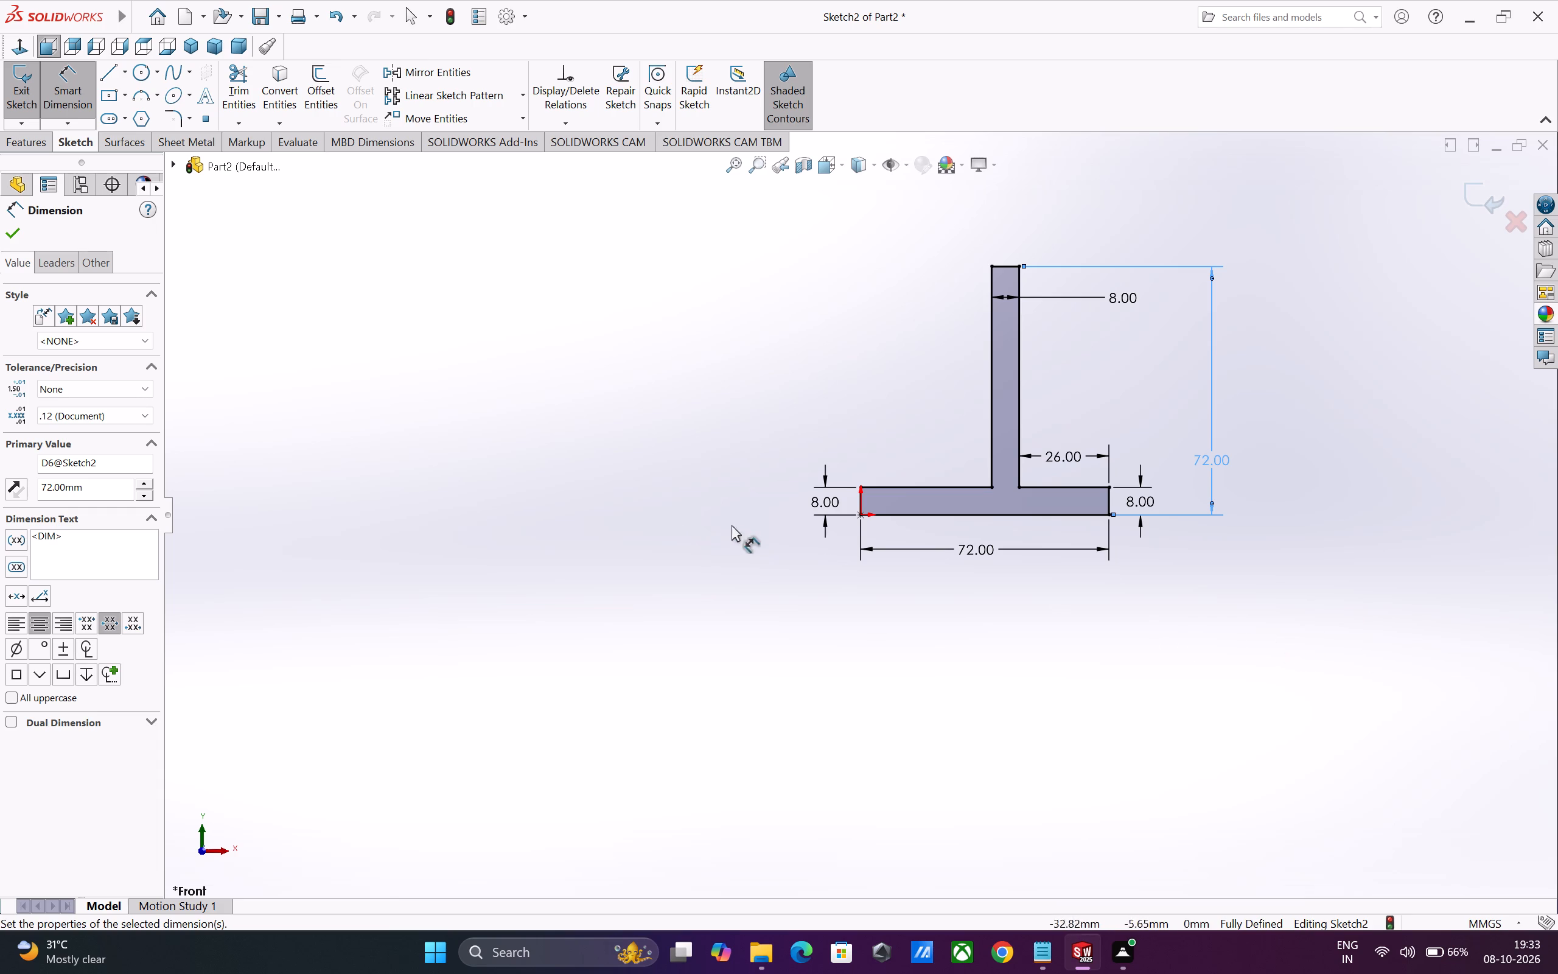
click(642, 432)
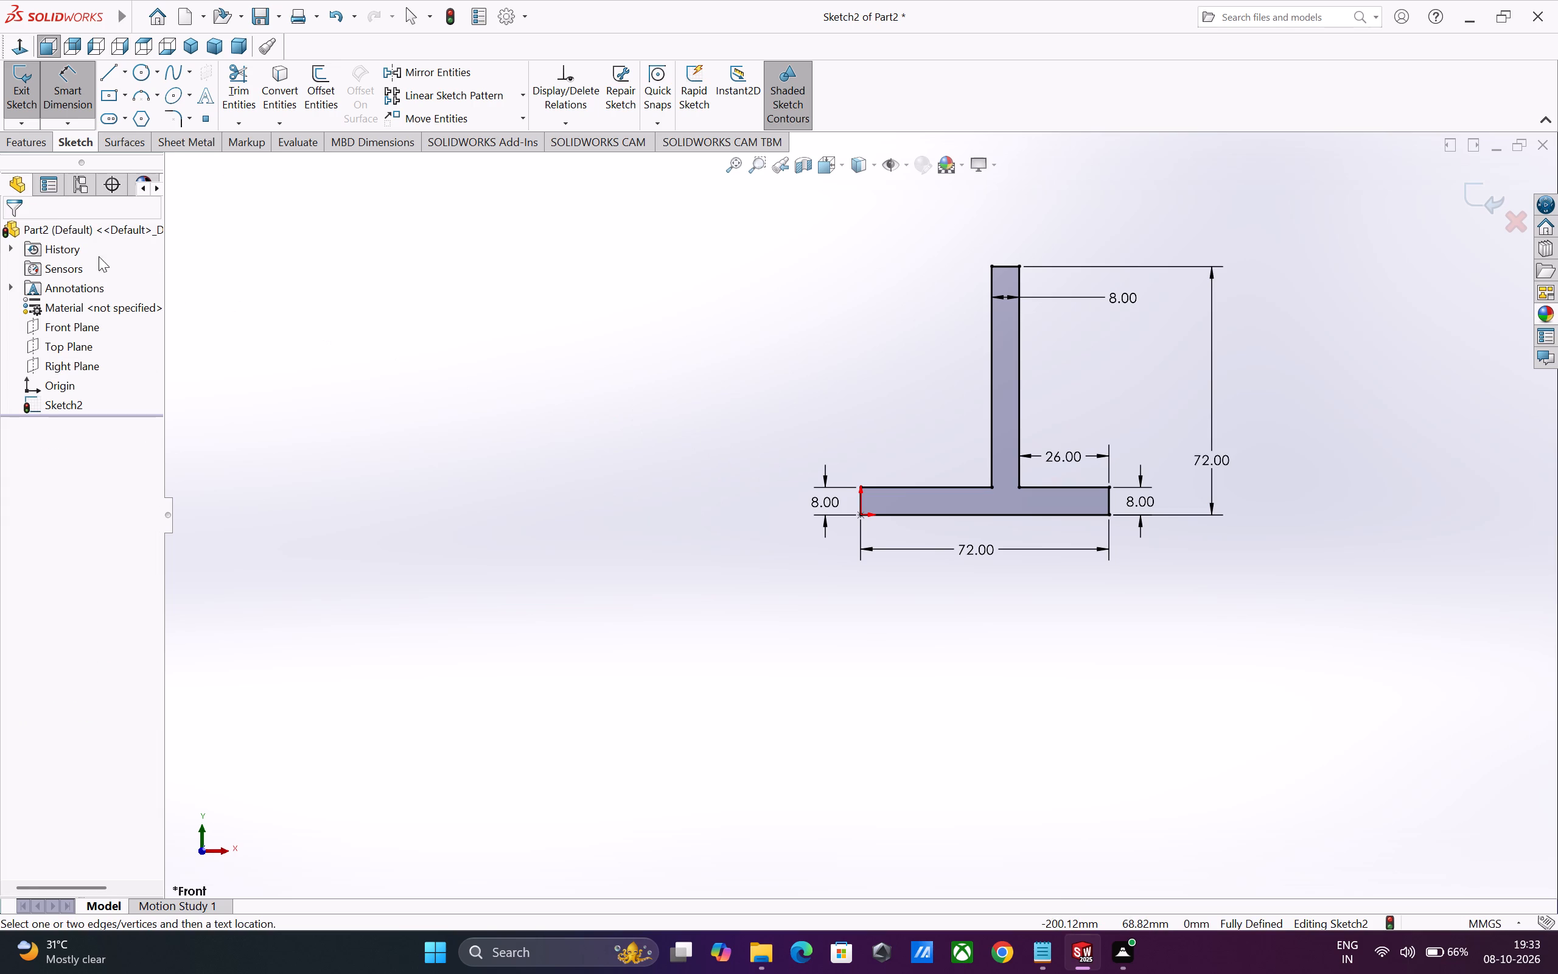
Extrude the inverted-T profile as a blind boss 30 mm deep in the reversed direction.
click(37, 142)
click(30, 104)
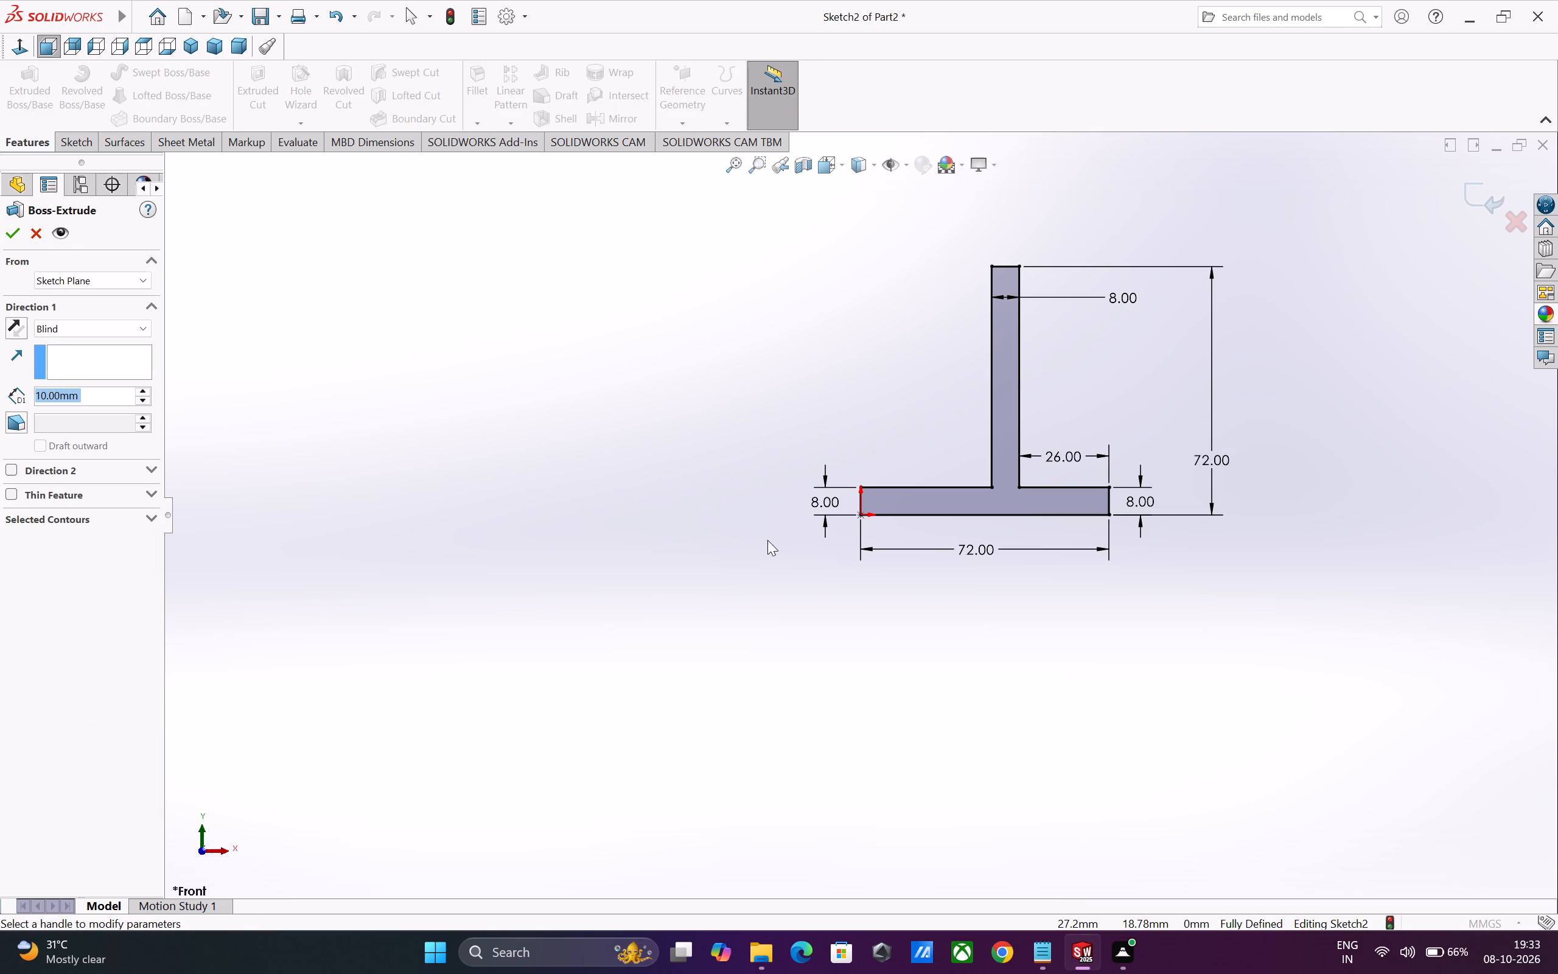
click(10, 321)
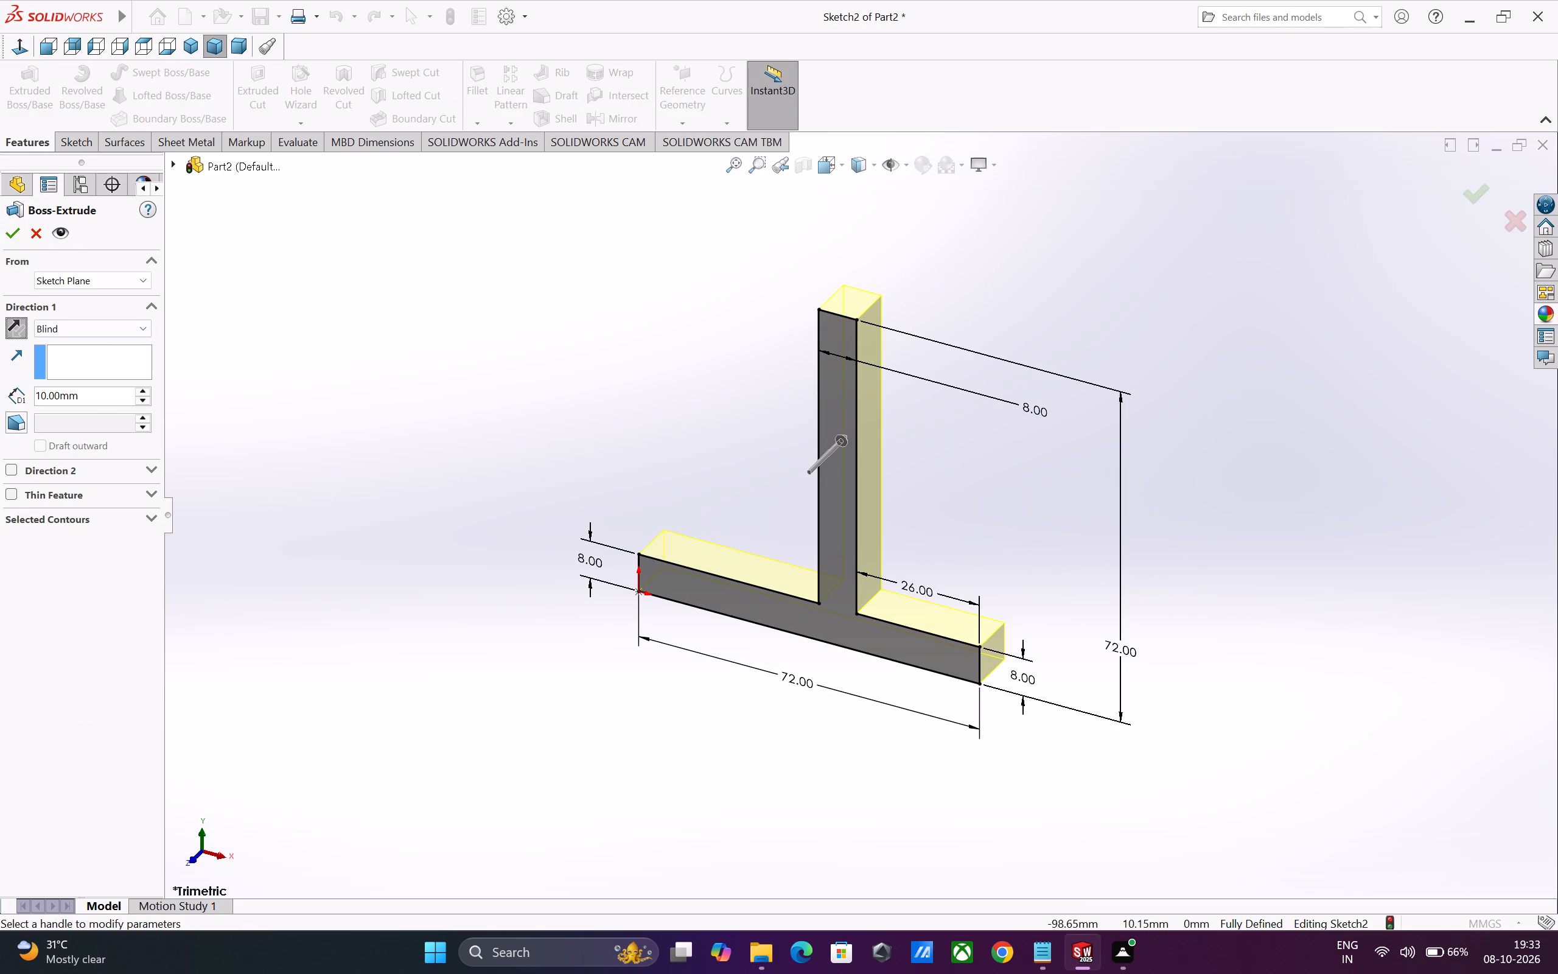
double_click(93, 397)
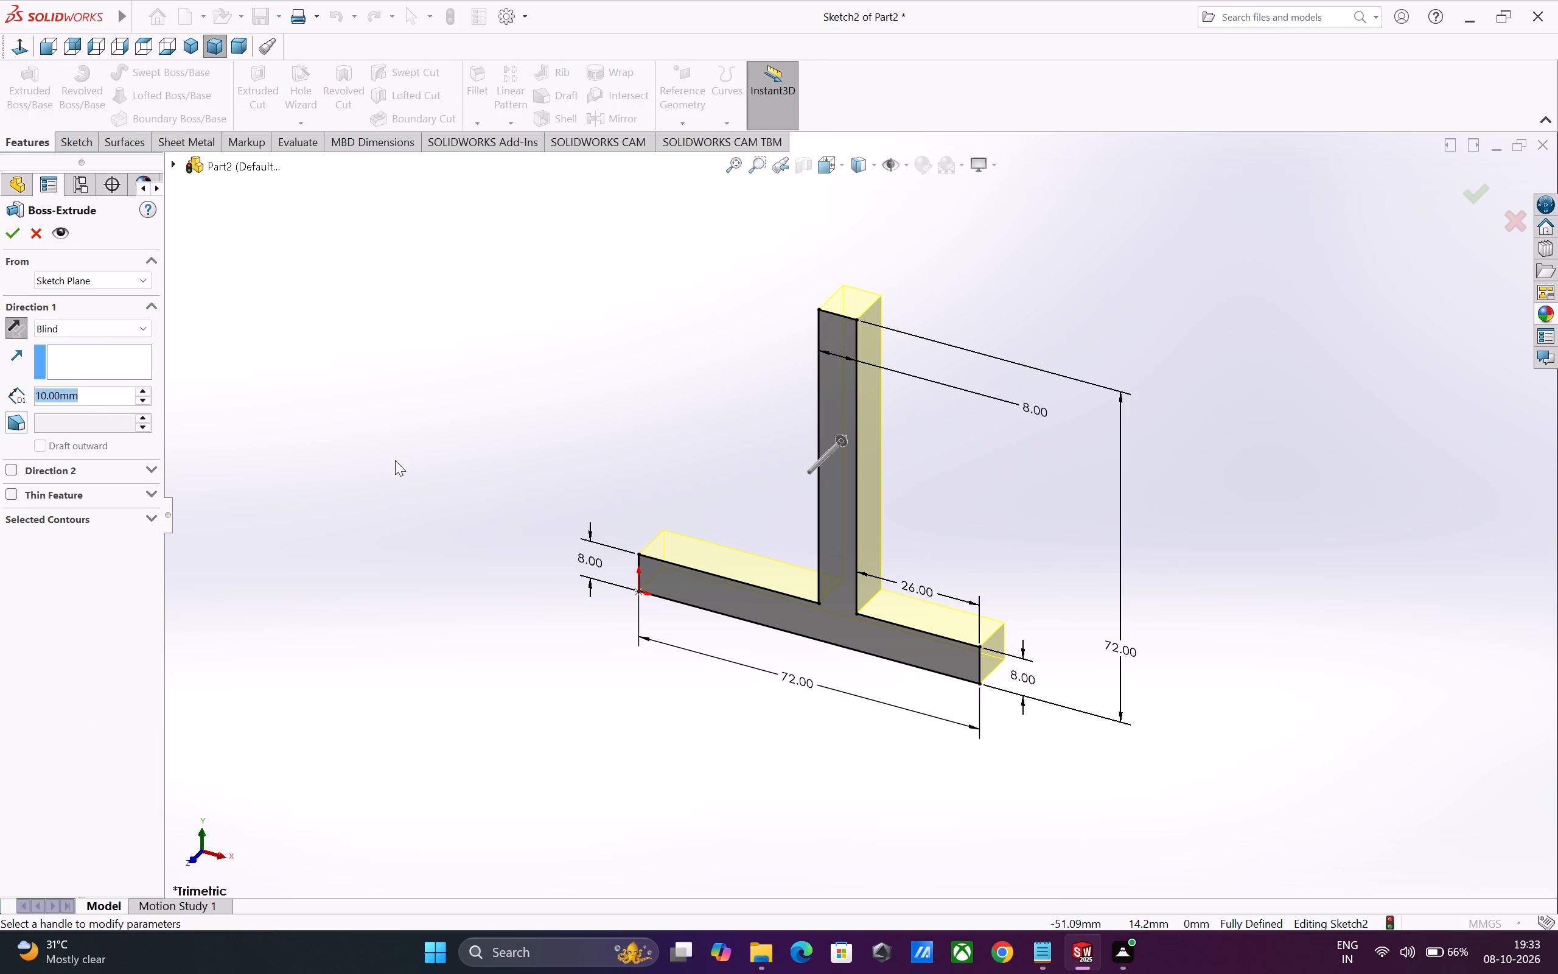
key(3)
key(0)
key(Return)
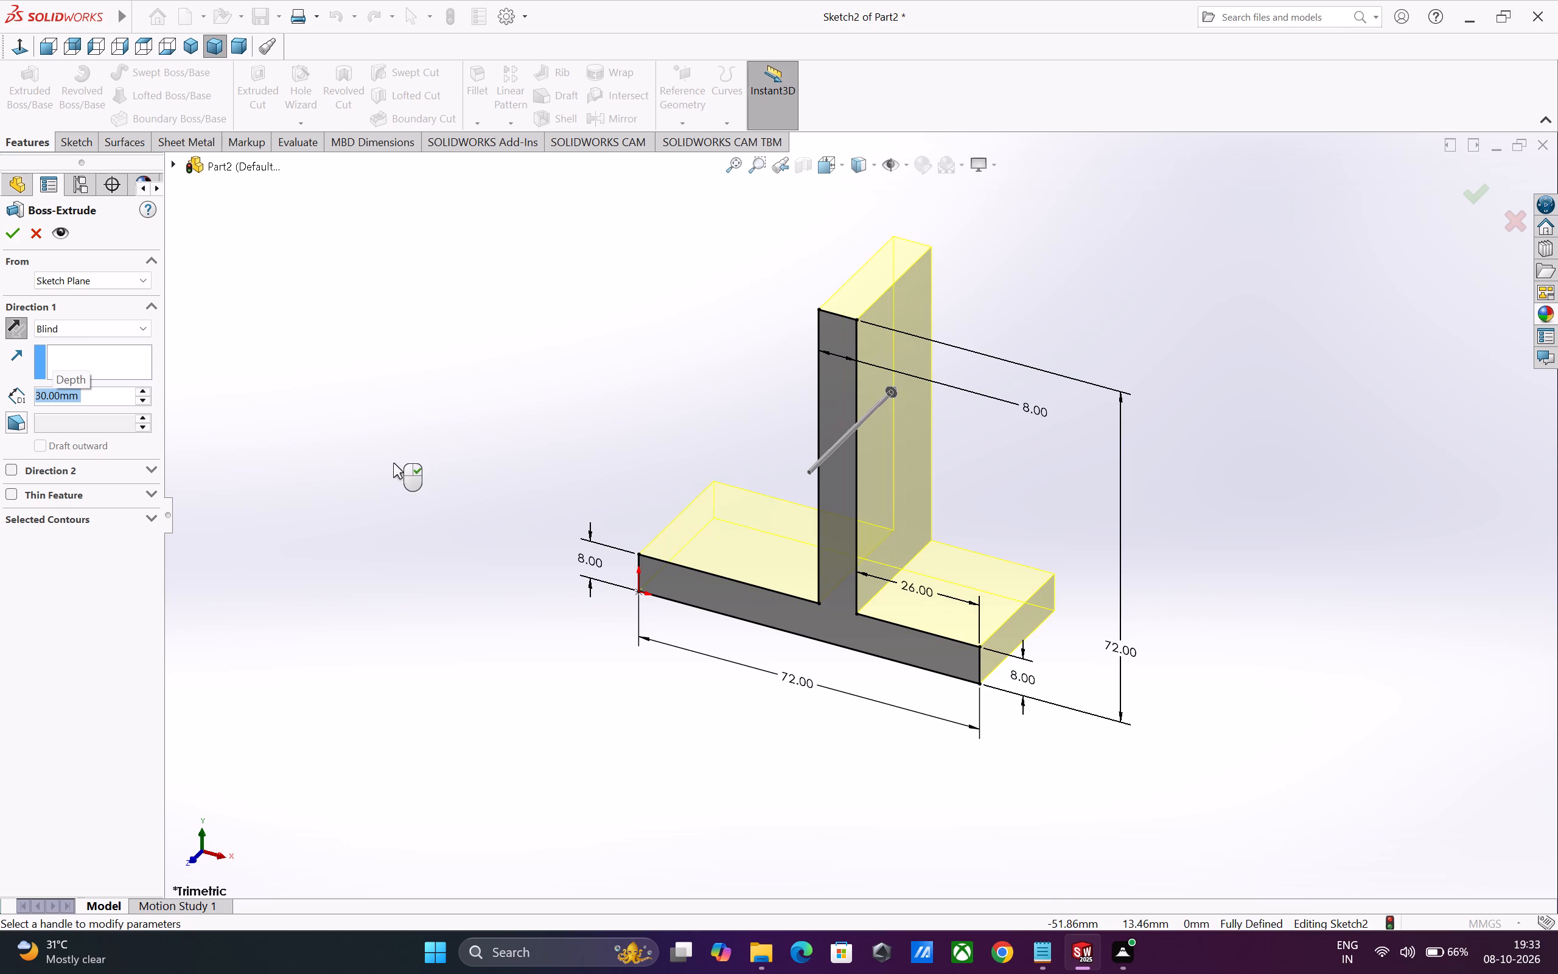
click(14, 236)
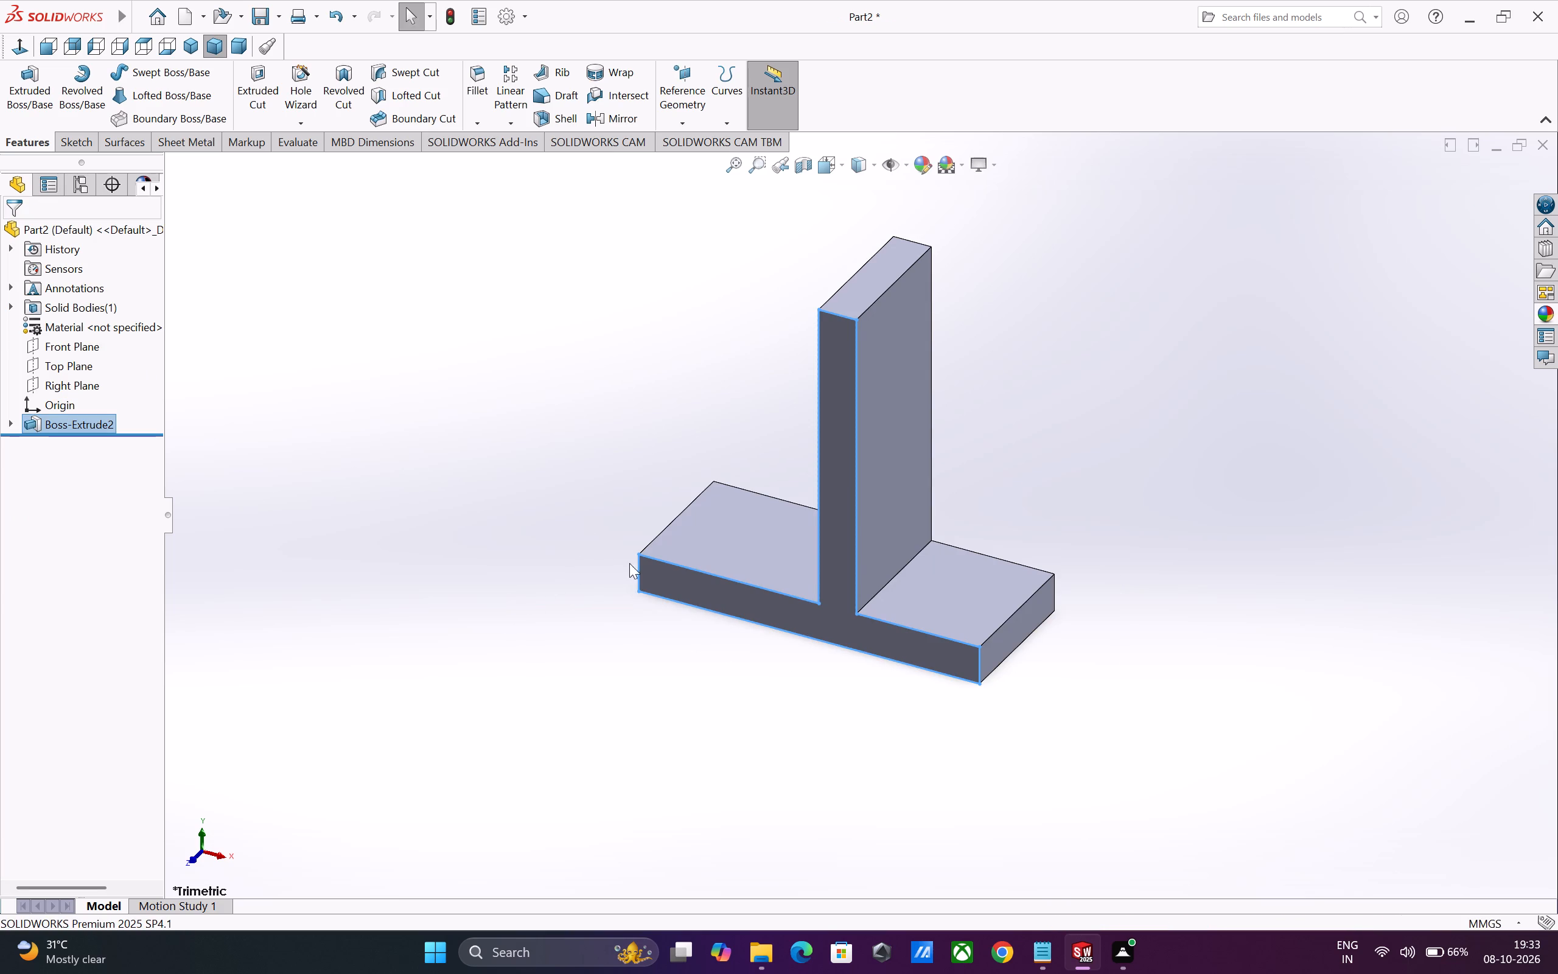
Sketch two concentric circles, about 20 mm and 12 mm in diameter, on the base's top face left of the stem.
click(729, 537)
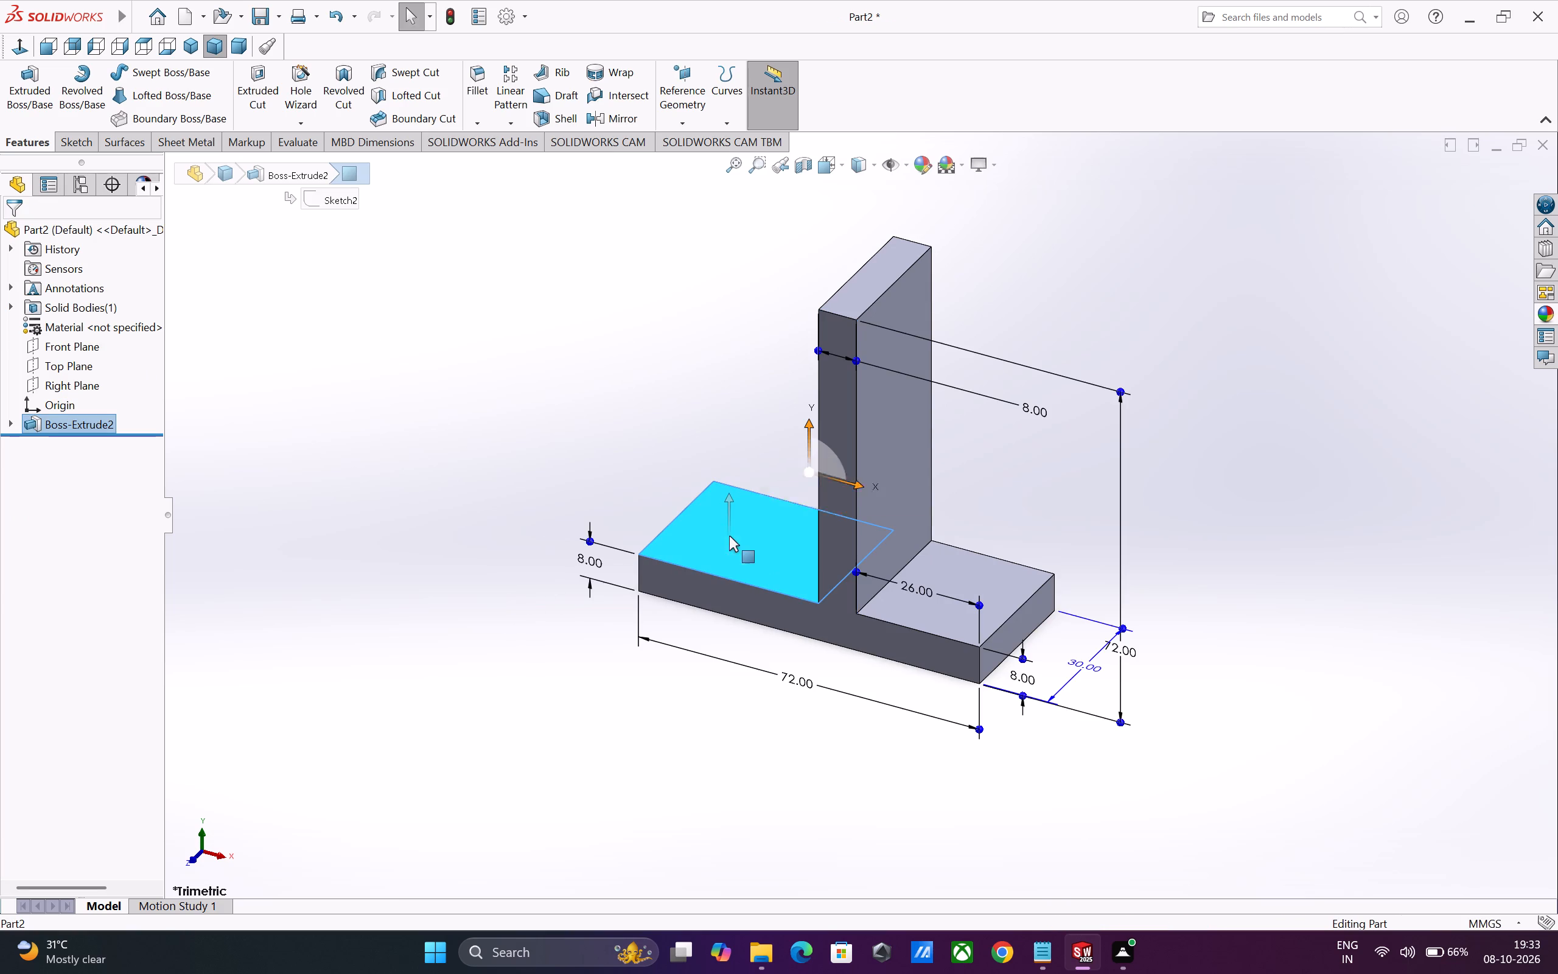
click(795, 499)
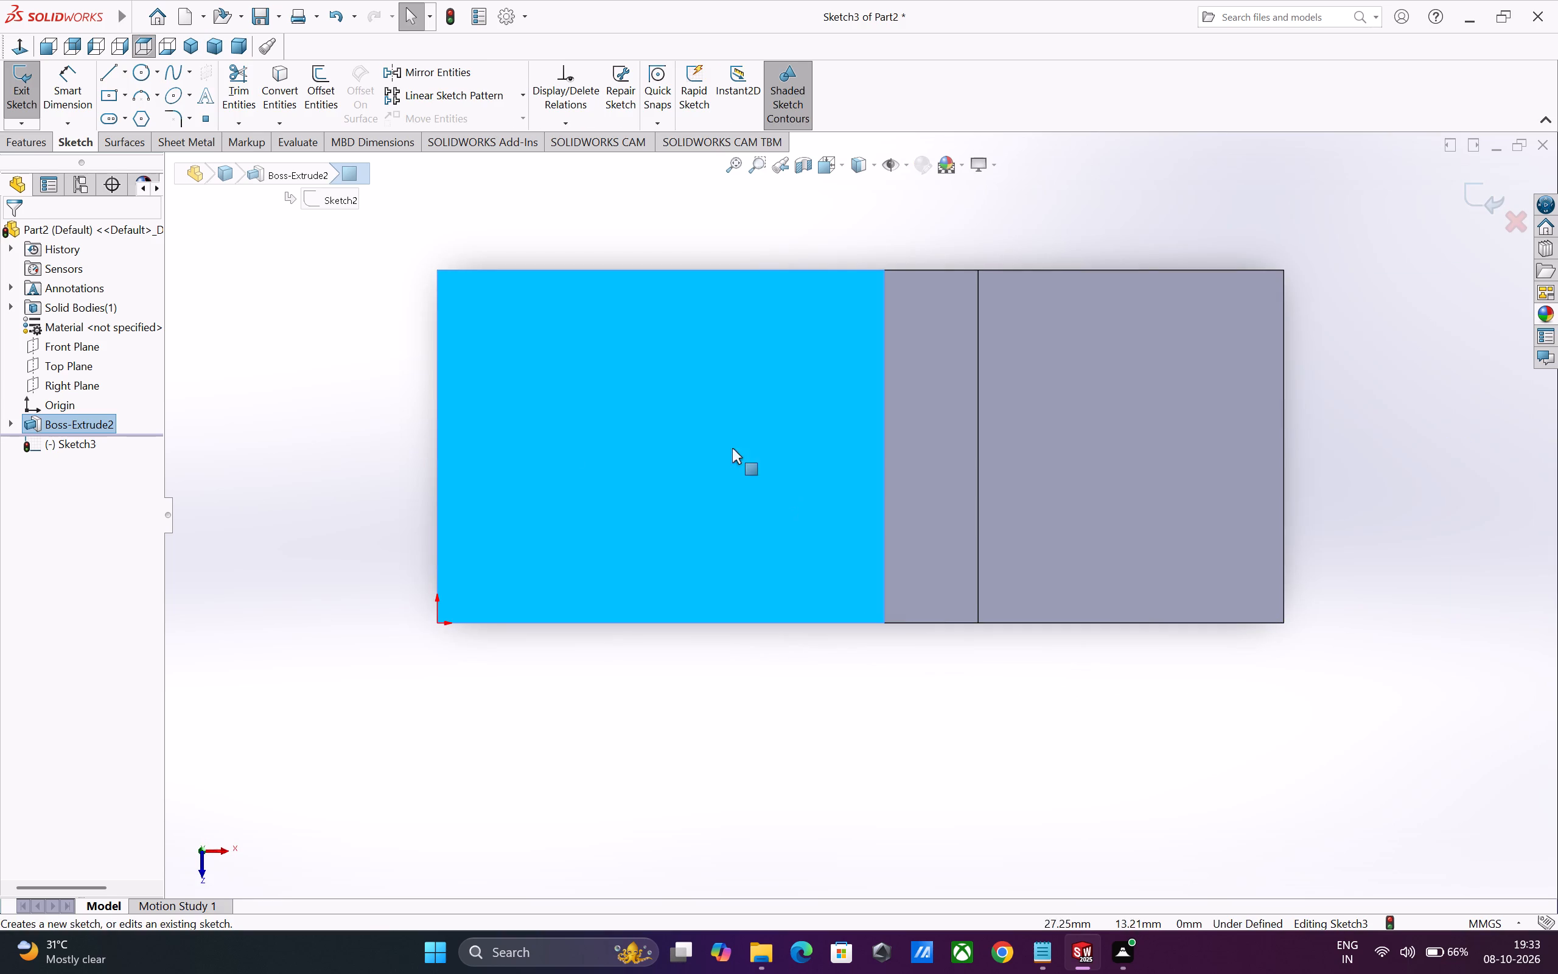
click(139, 72)
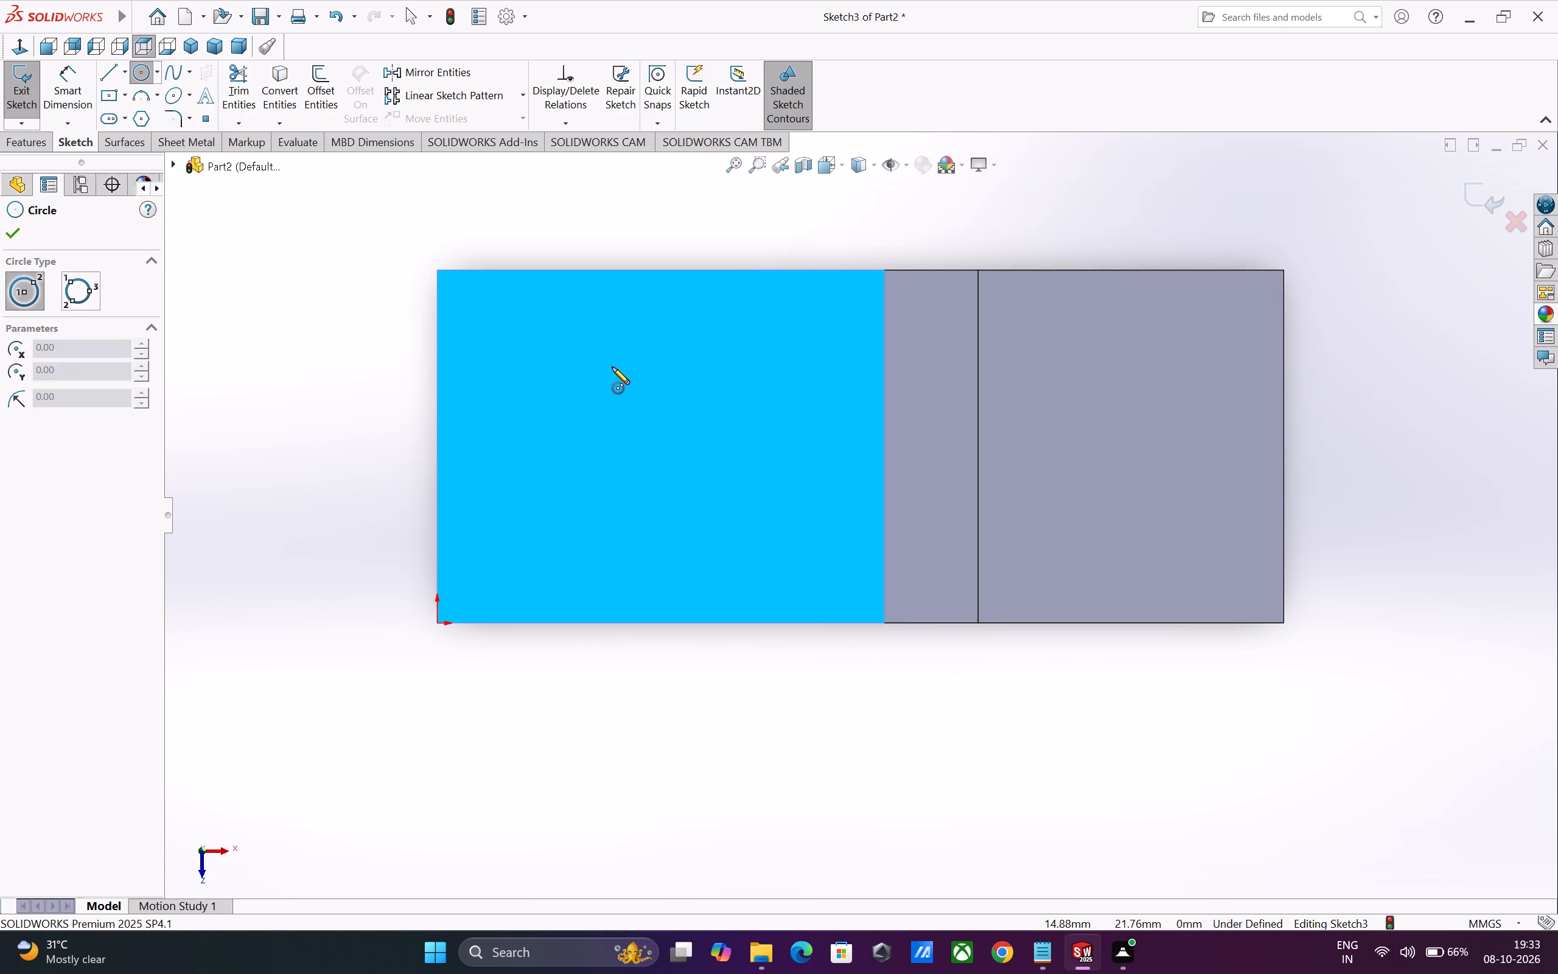
click(672, 449)
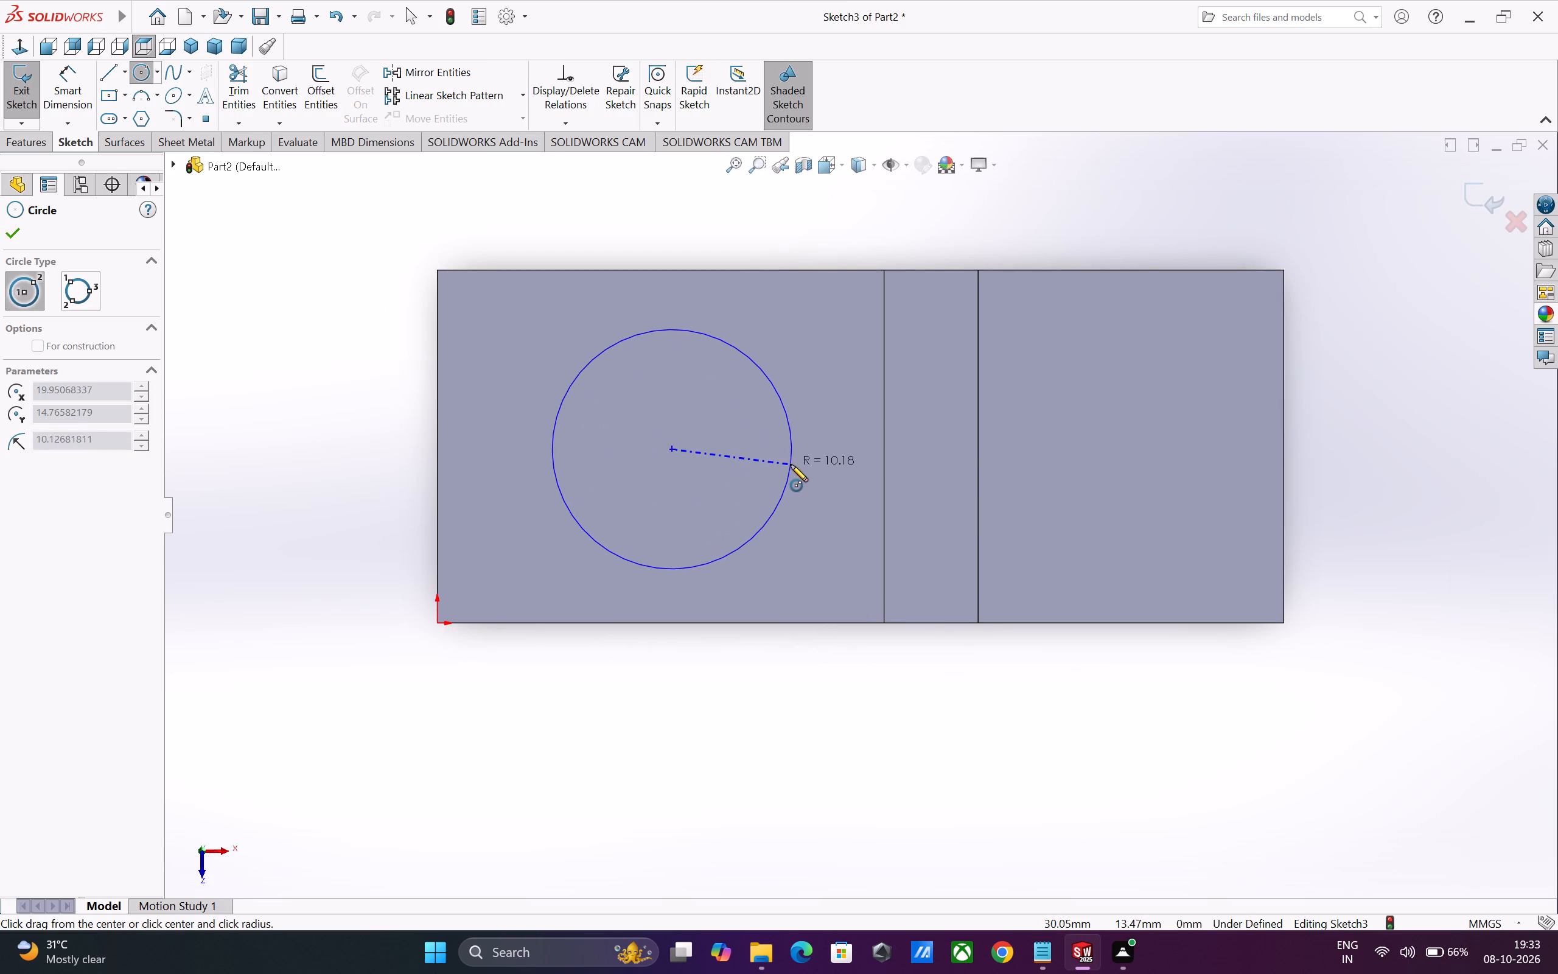
click(791, 464)
click(673, 447)
click(742, 459)
key(Escape)
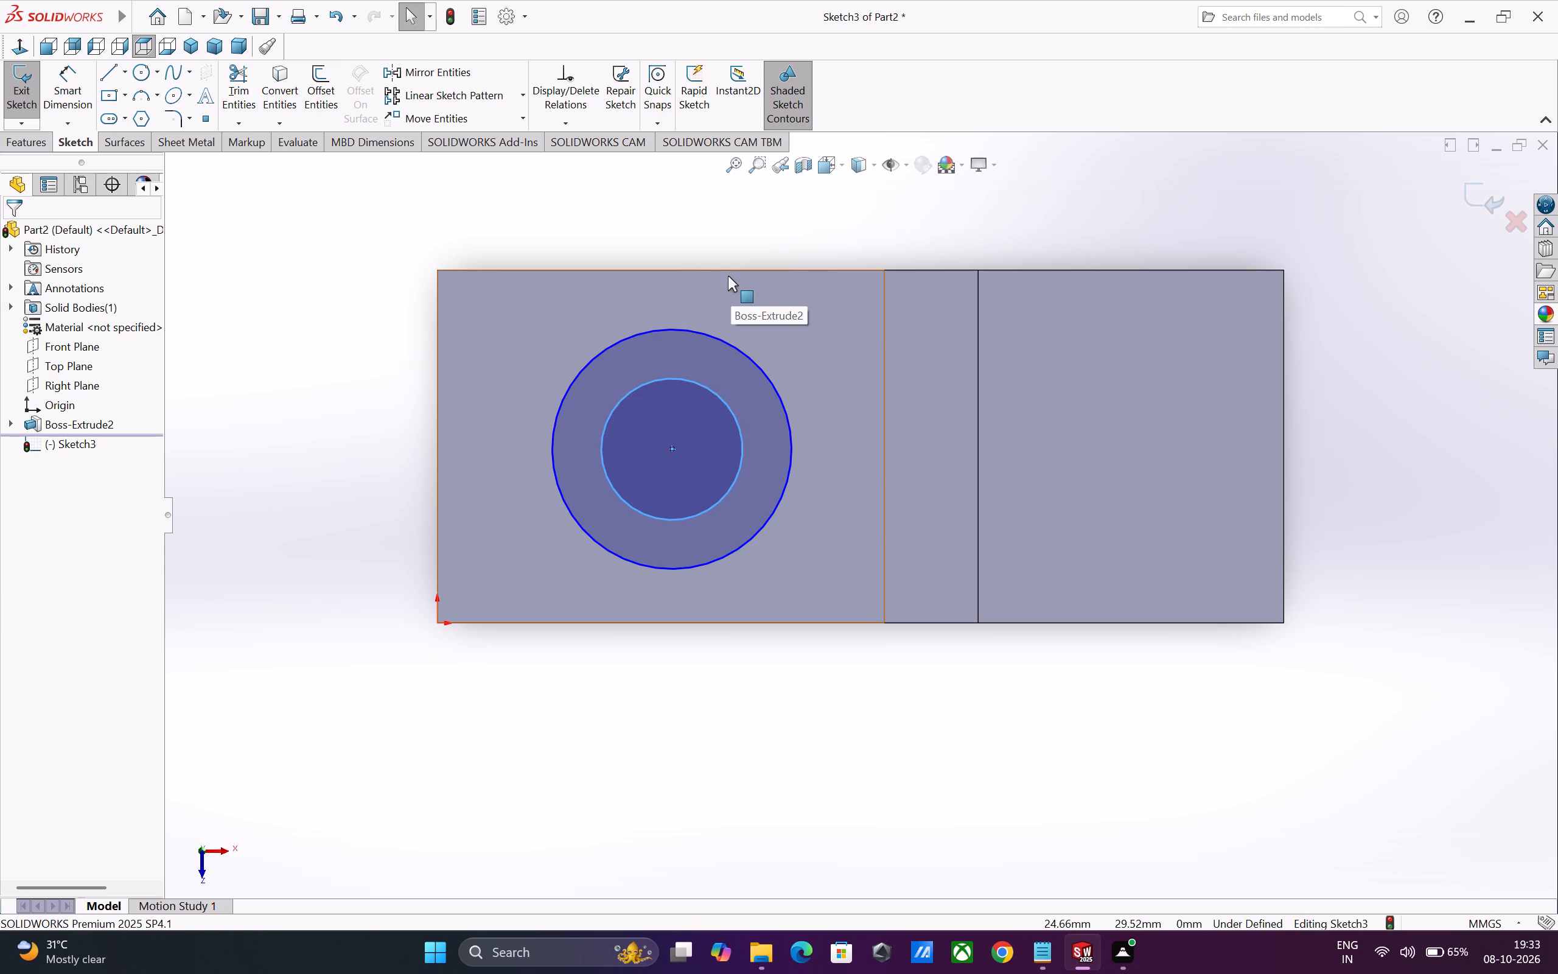
Dimension the outer circle's diameter to 20 mm and the inner circle's diameter to 12 mm.
click(78, 98)
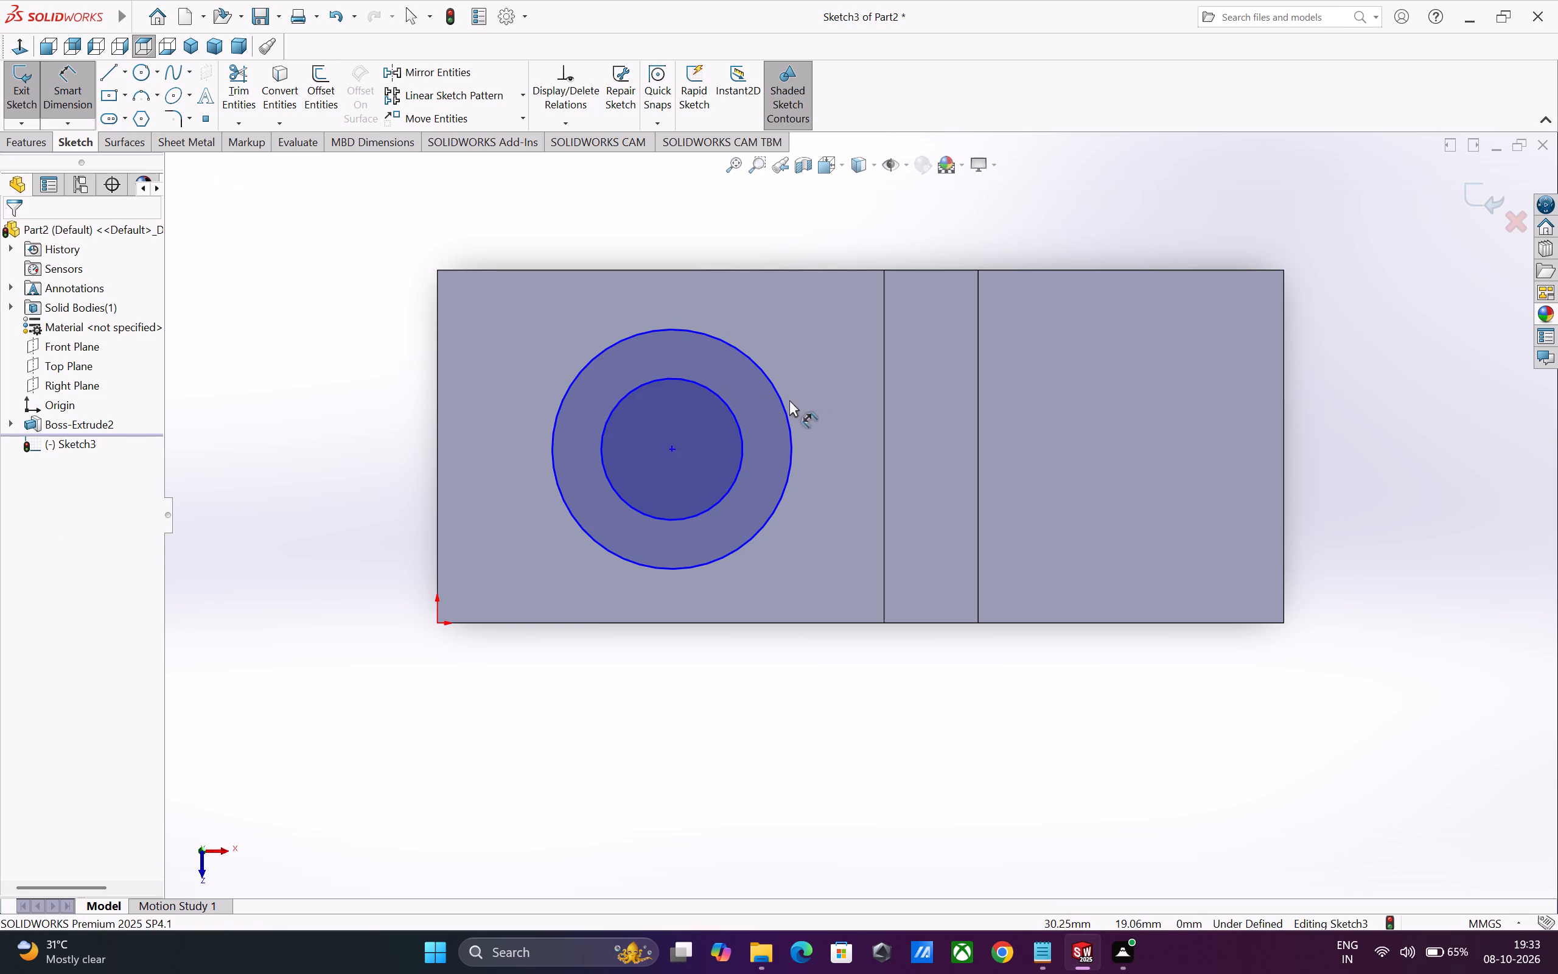
click(783, 402)
click(826, 411)
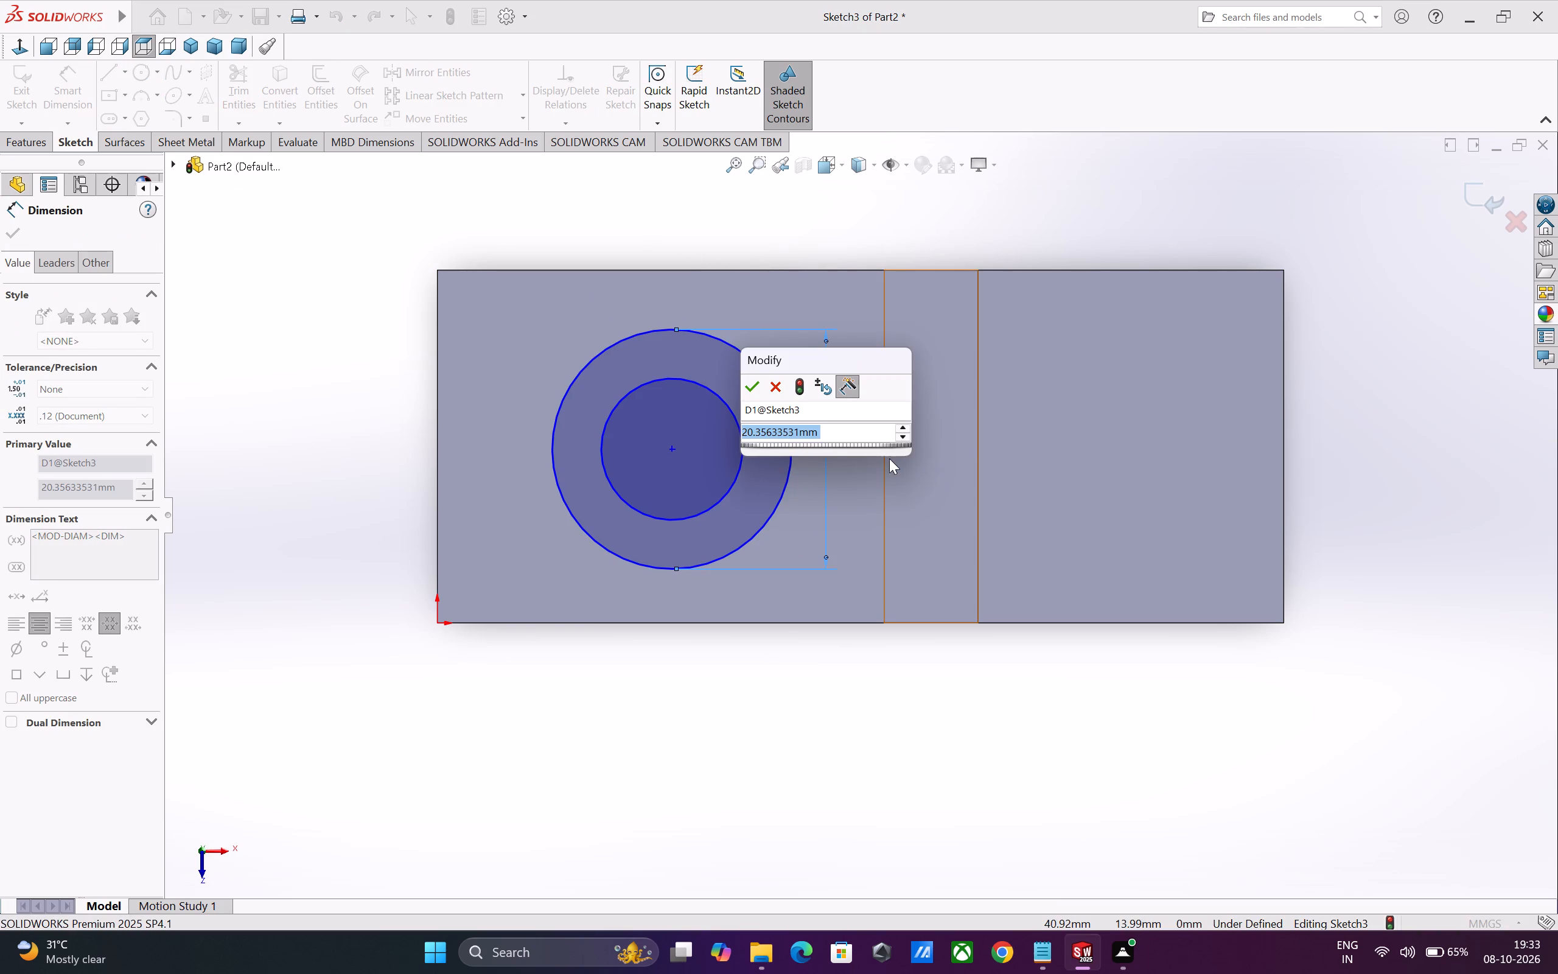
key(2)
key(0)
key(Return)
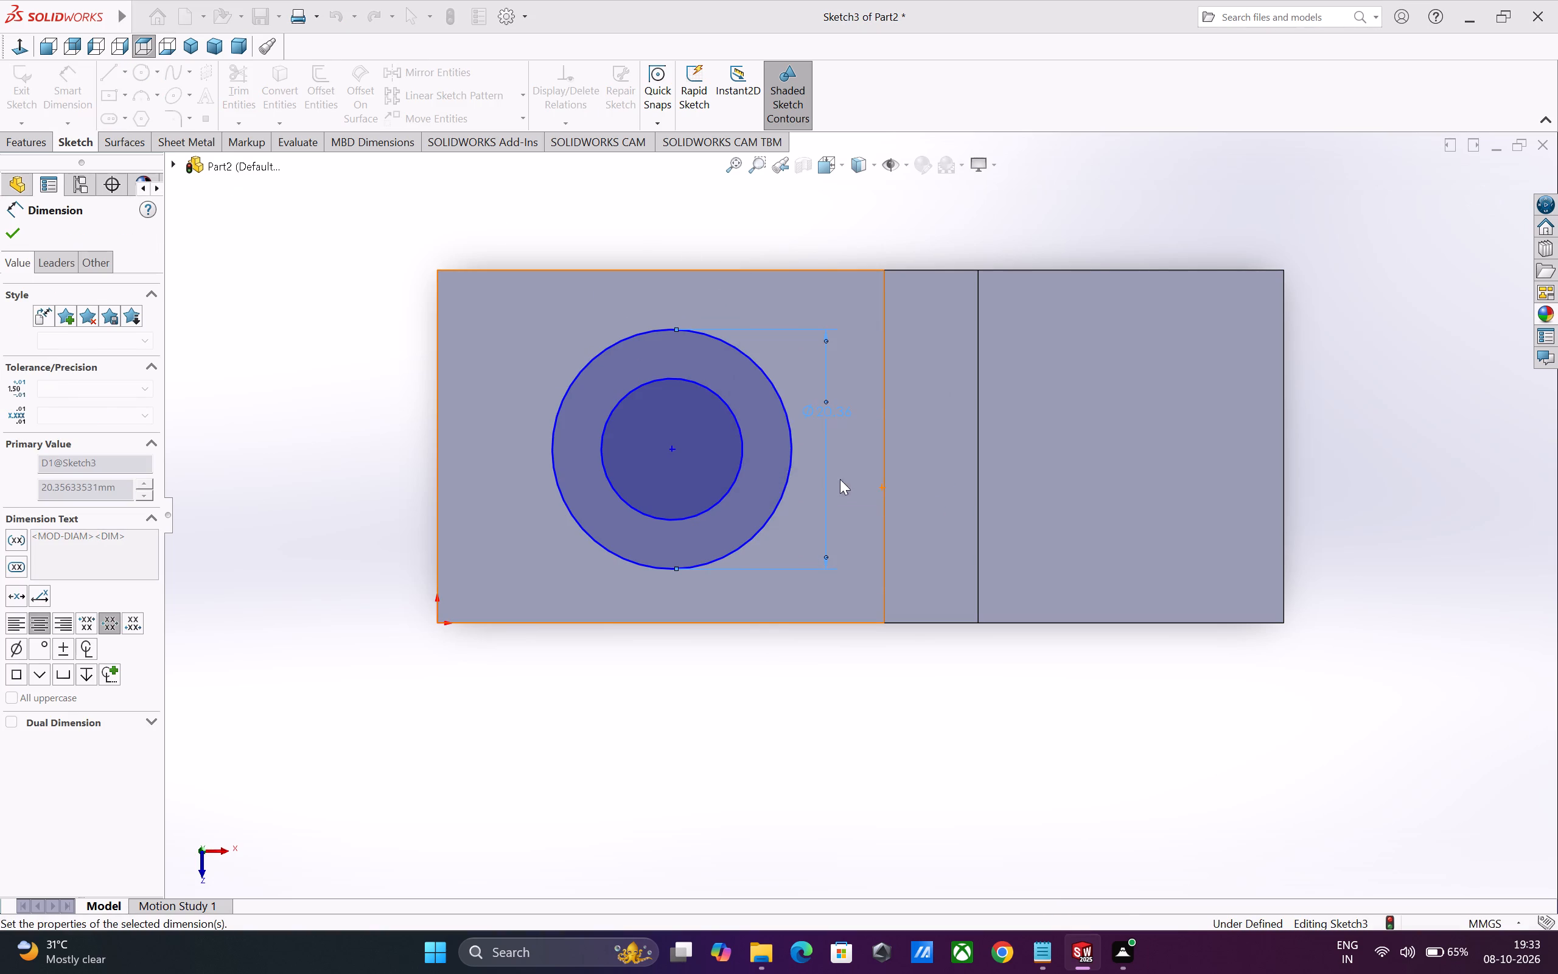
click(739, 467)
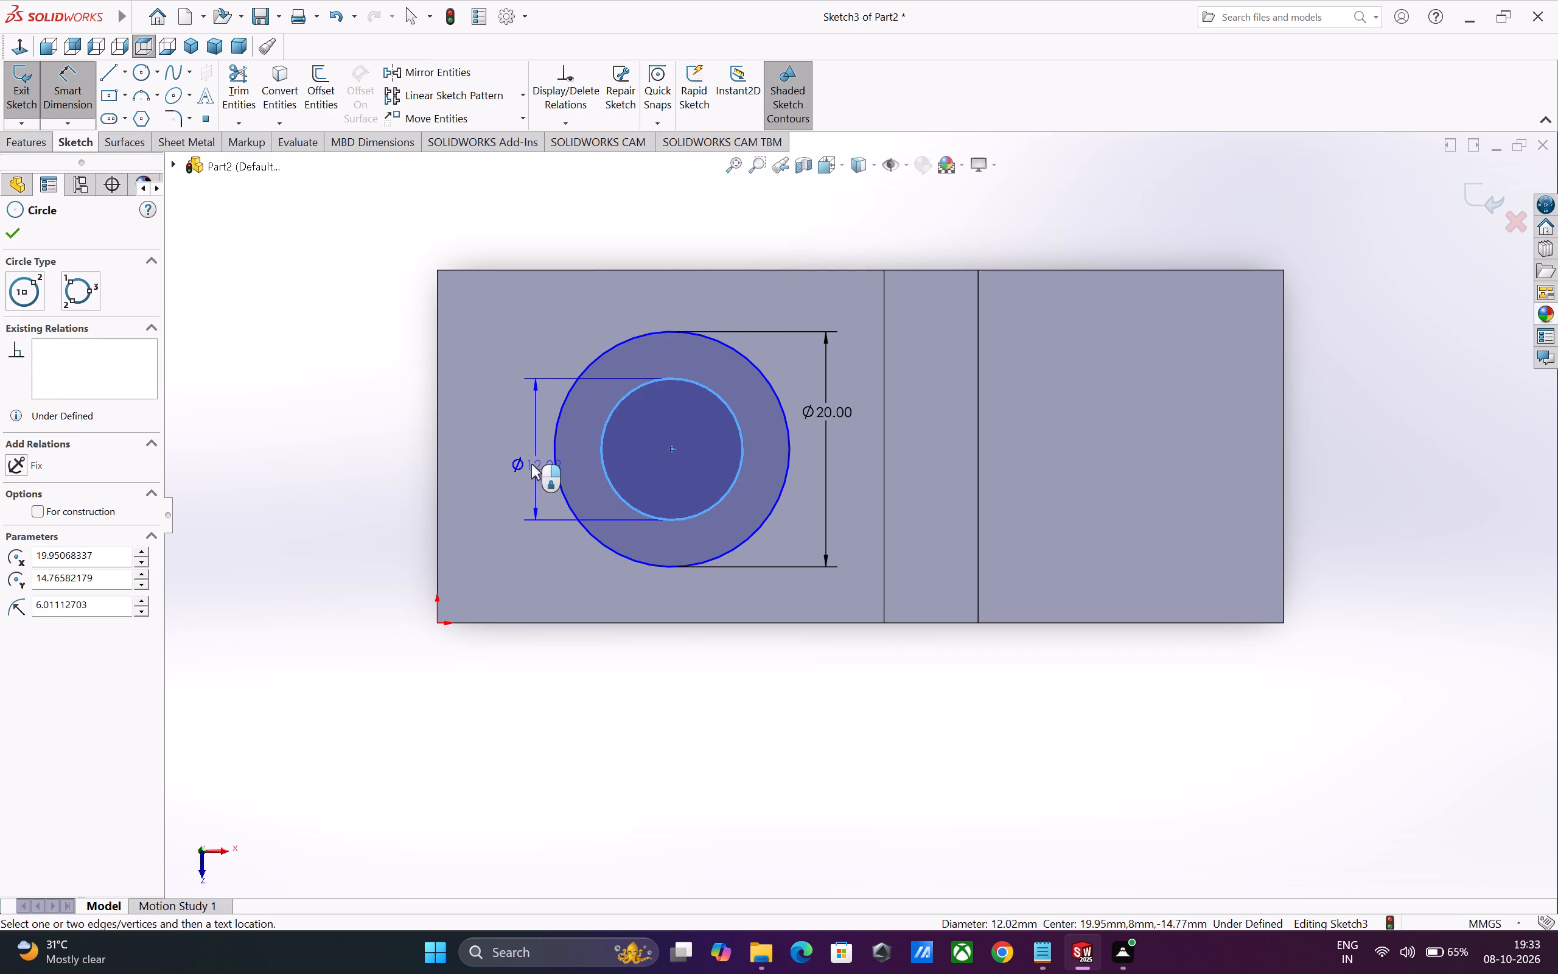
click(526, 463)
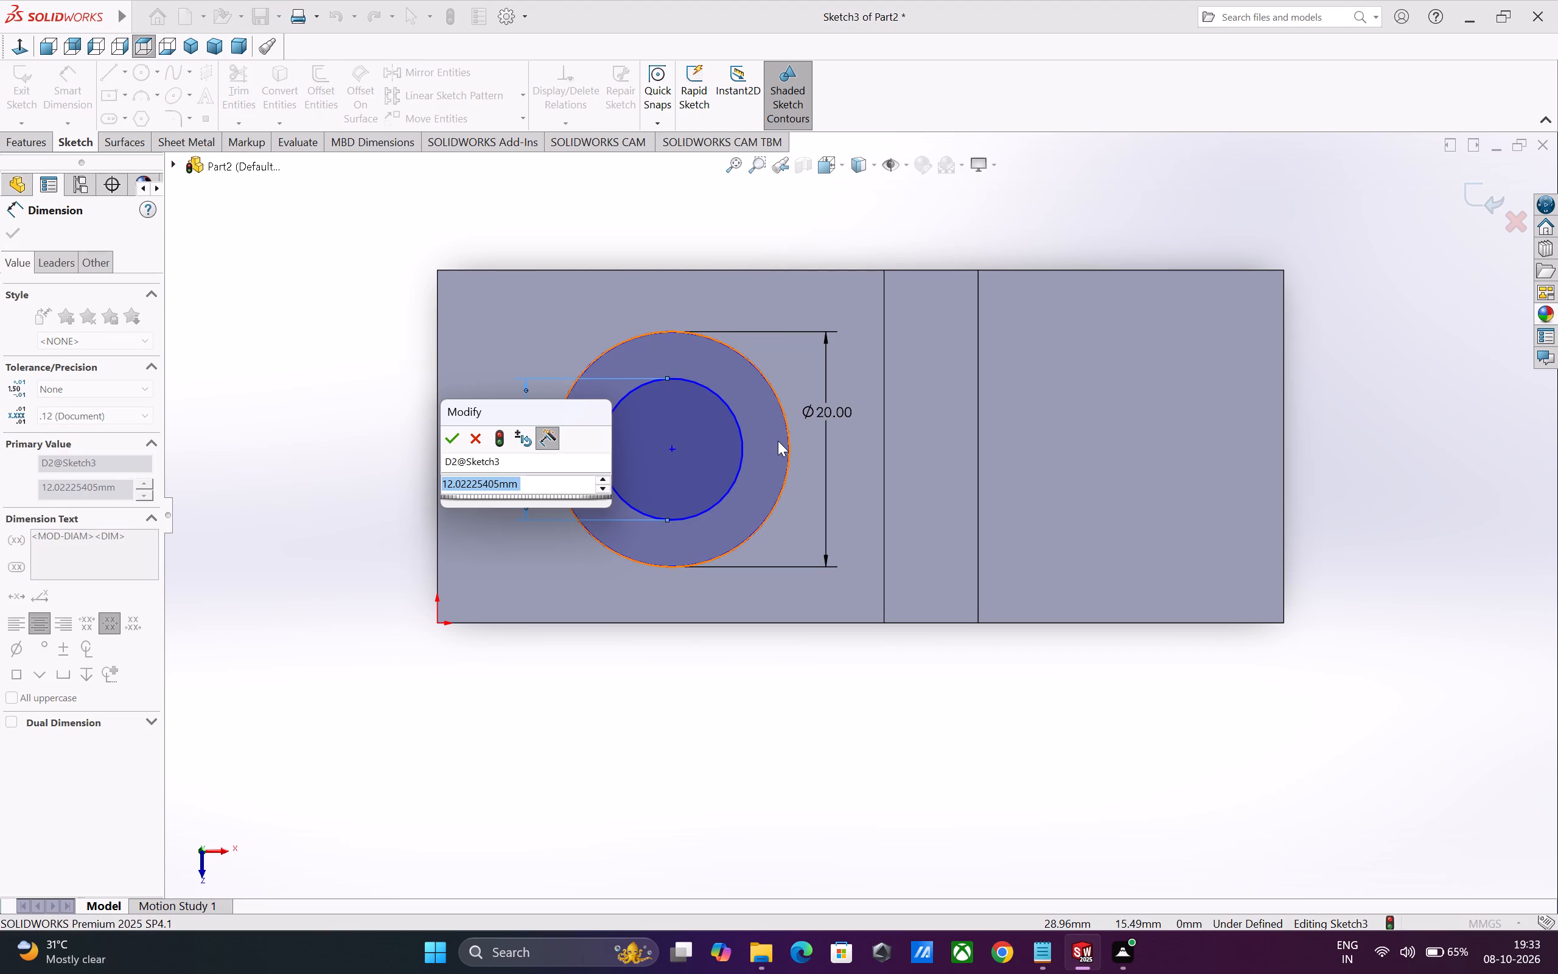
key(1)
key(2)
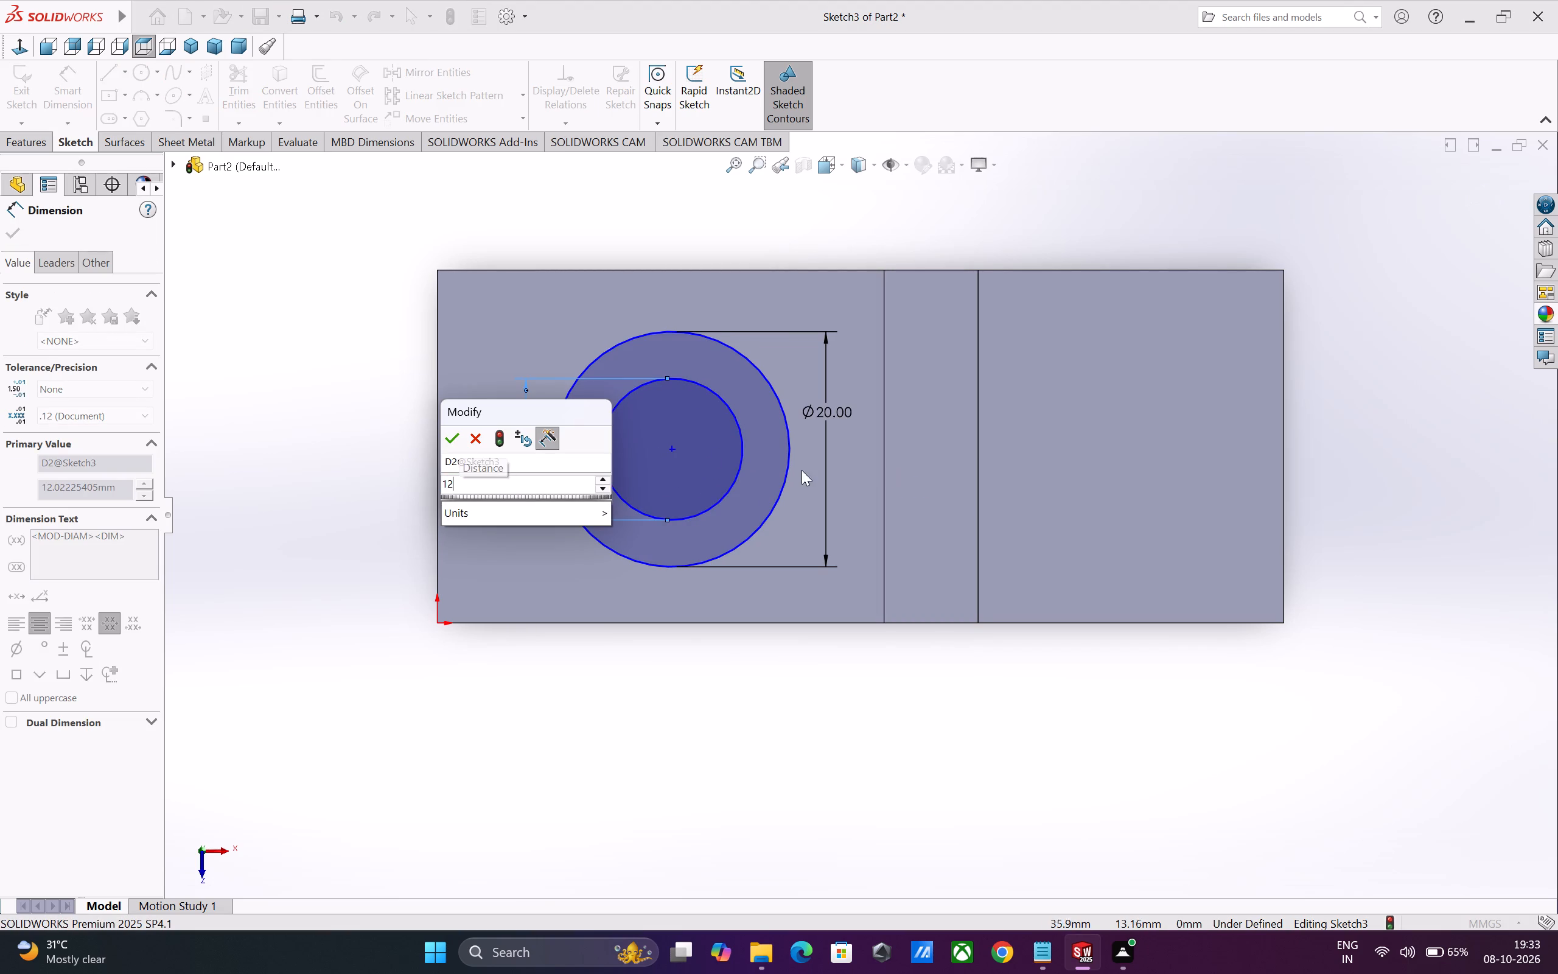
key(Return)
Locate the circles' shared centre 19 mm from the base's left end edge and 15 mm from its front edge.
scroll(788, 595, up, 1)
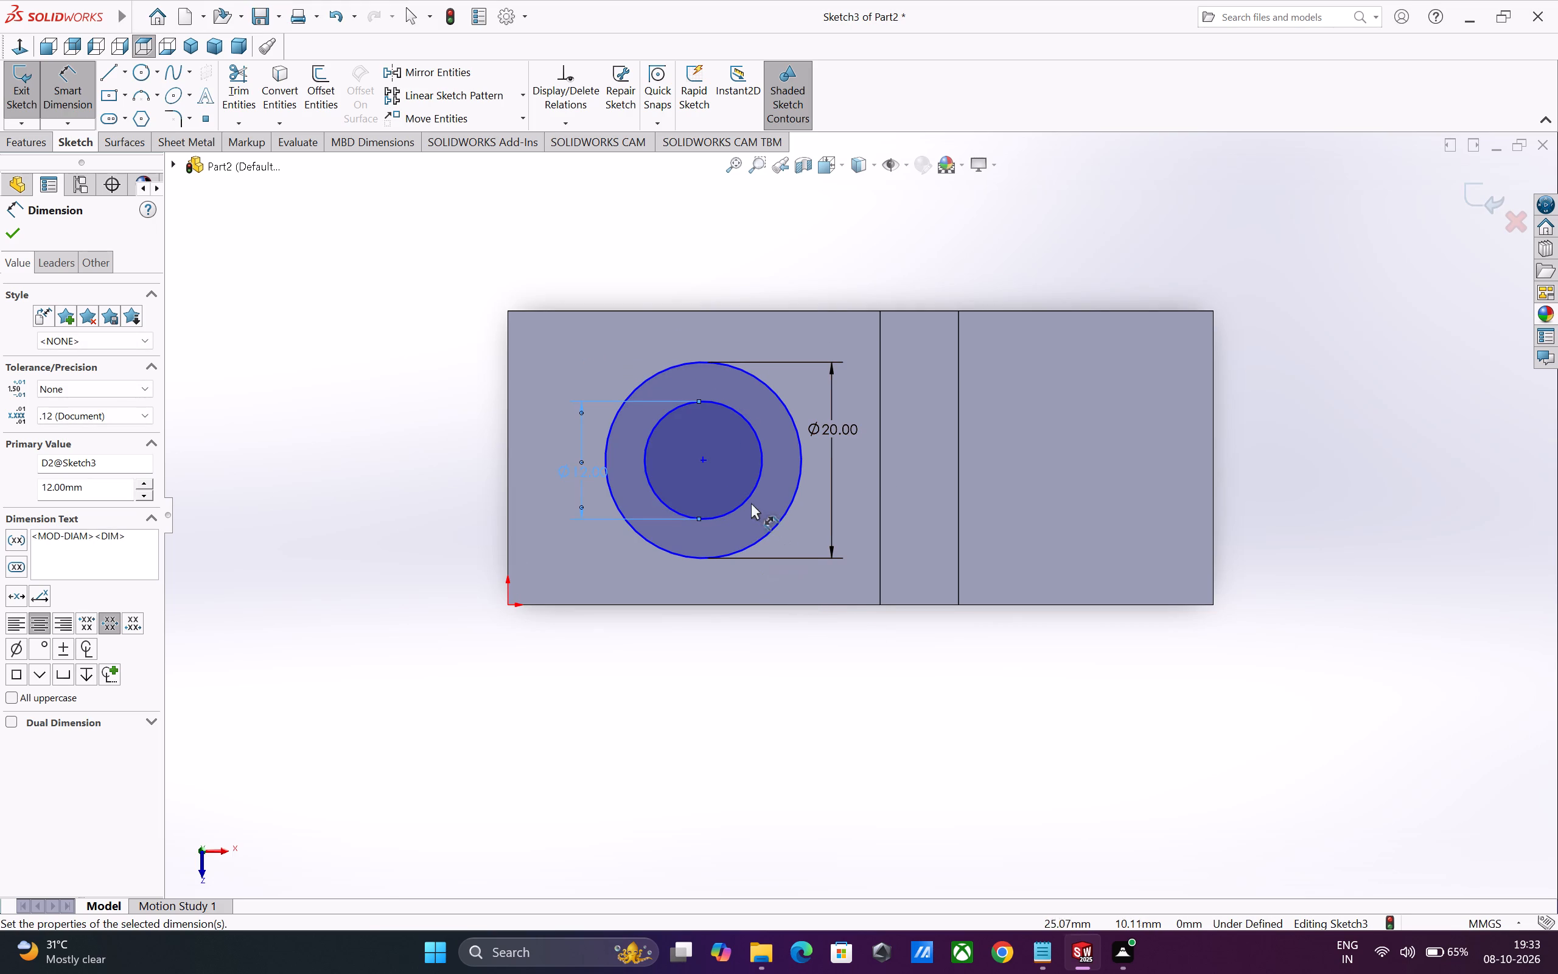
click(704, 459)
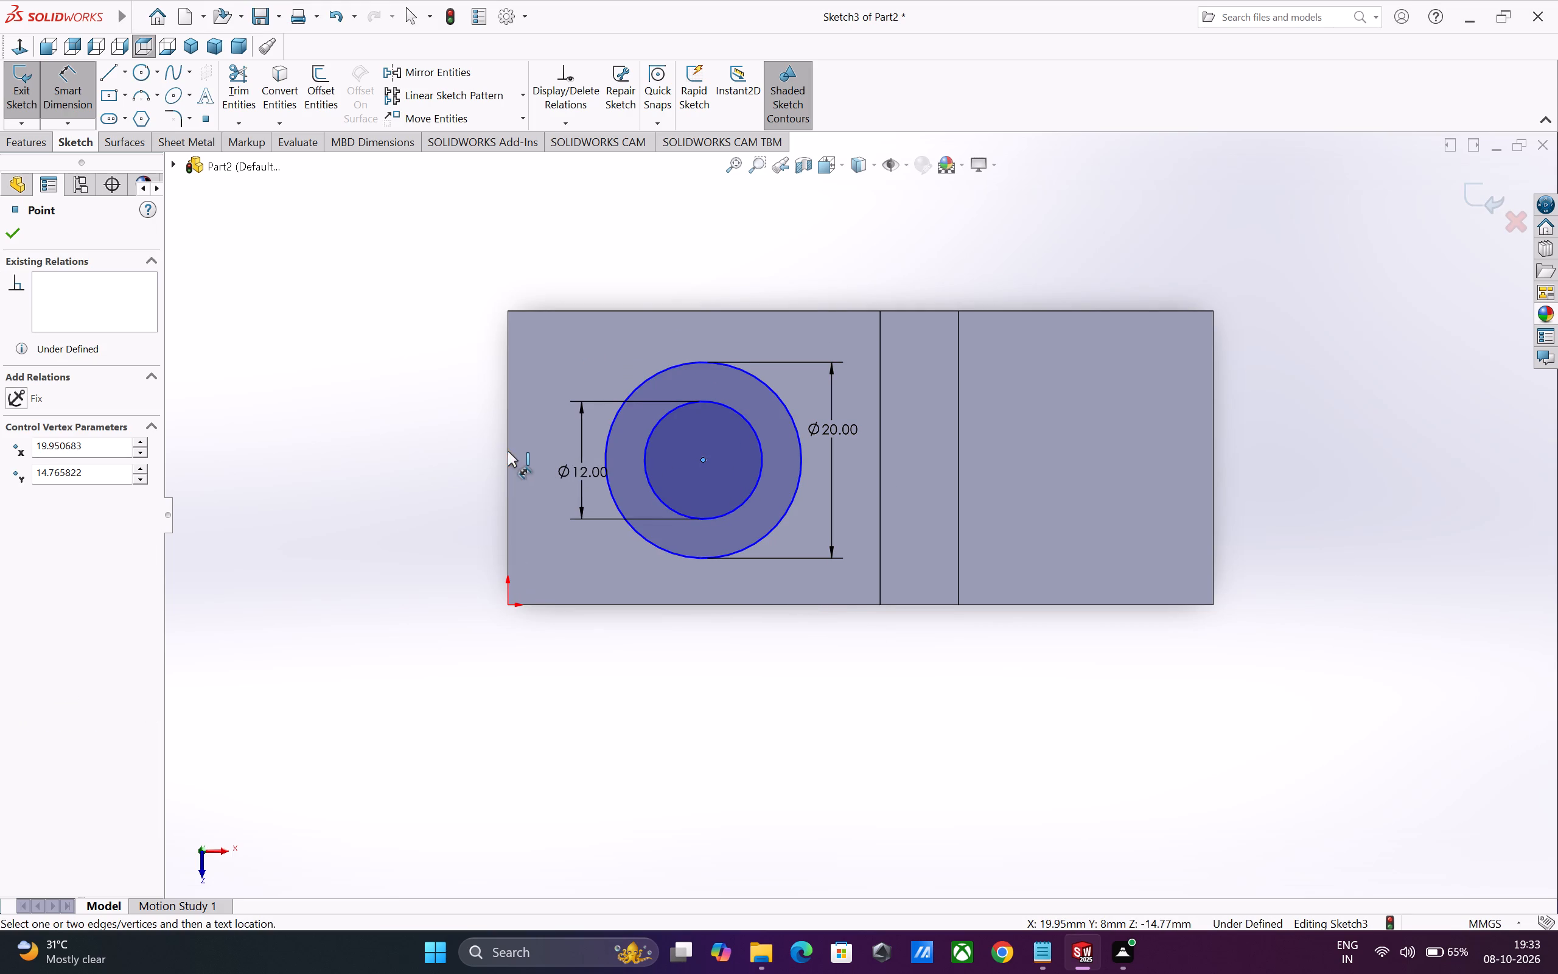
click(507, 450)
click(564, 272)
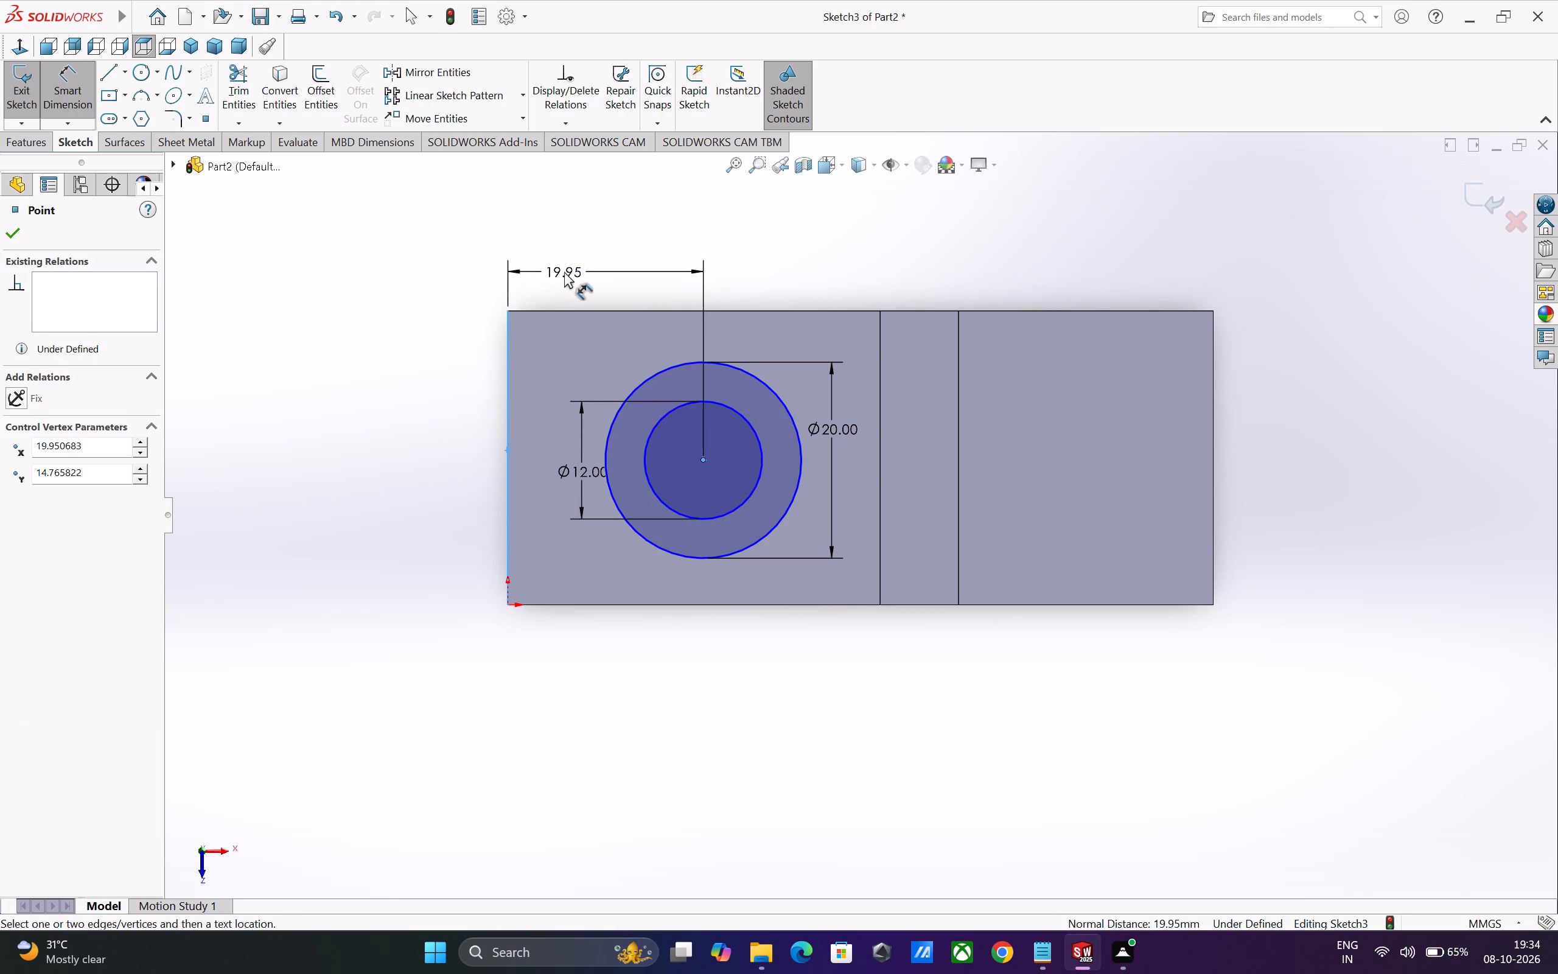
key(1)
key(9)
key(Return)
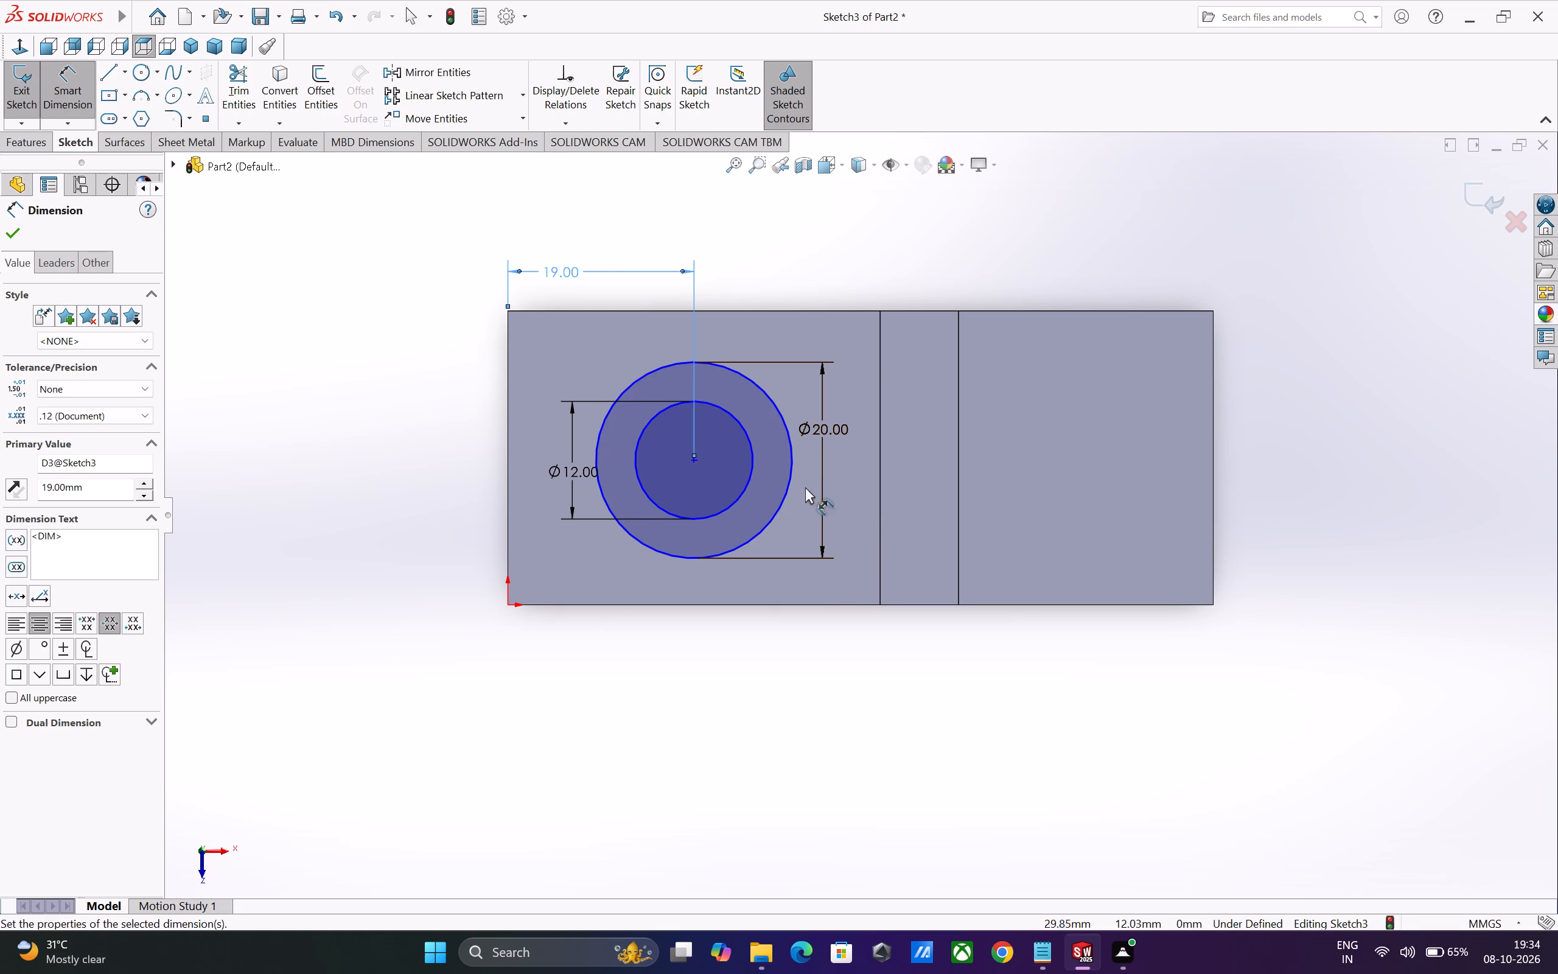
click(693, 460)
click(700, 603)
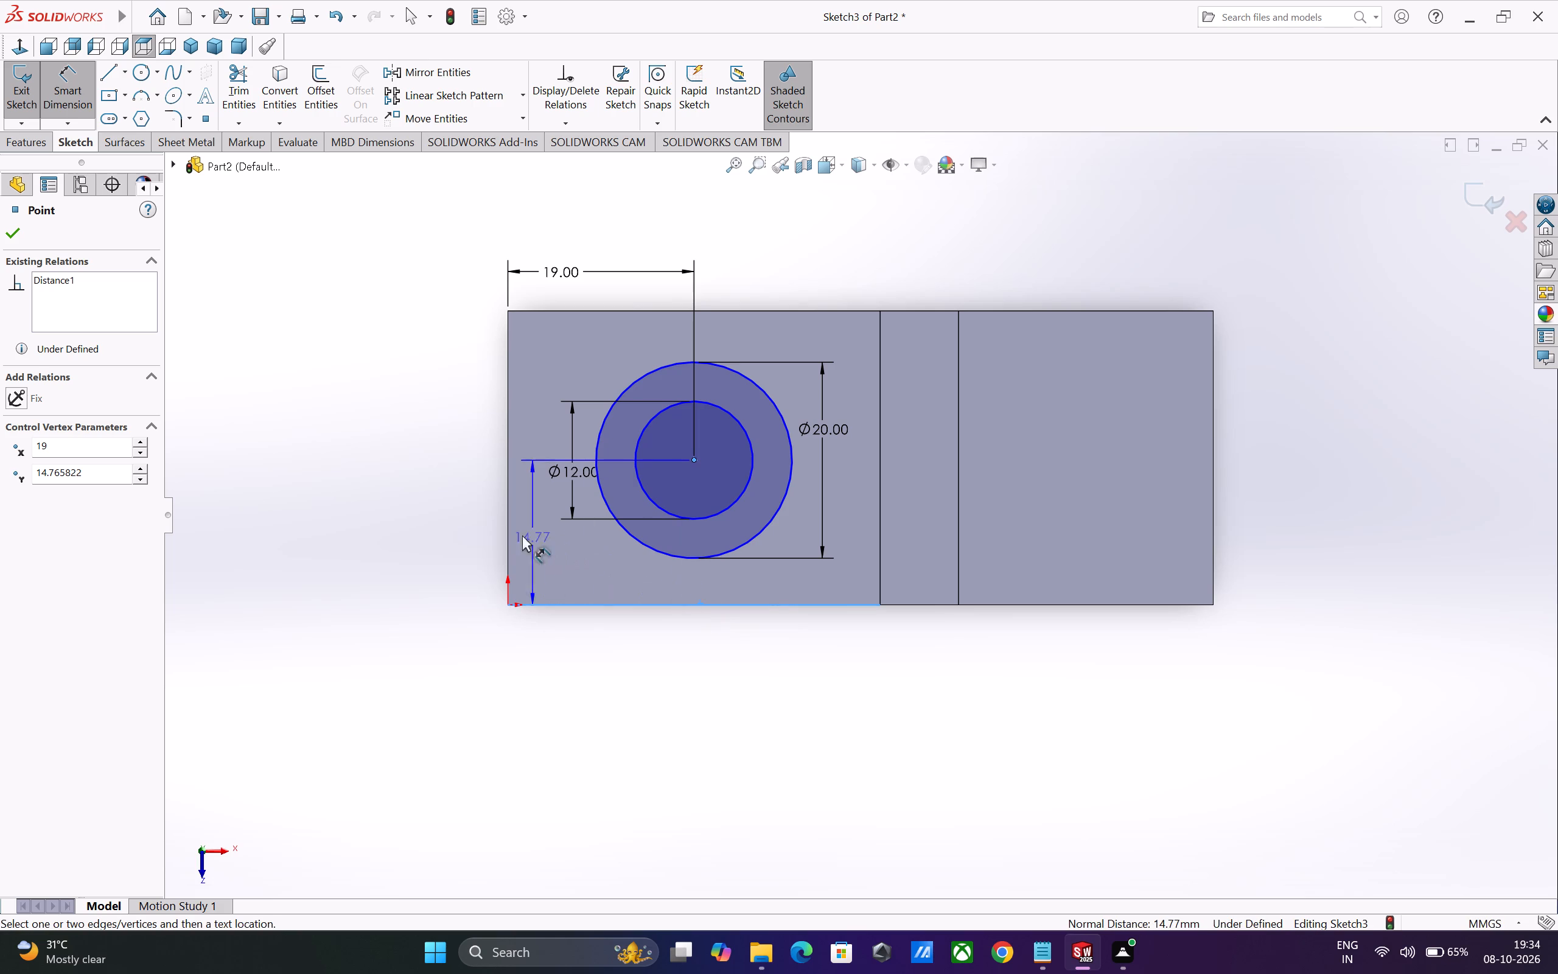
click(459, 529)
key(1)
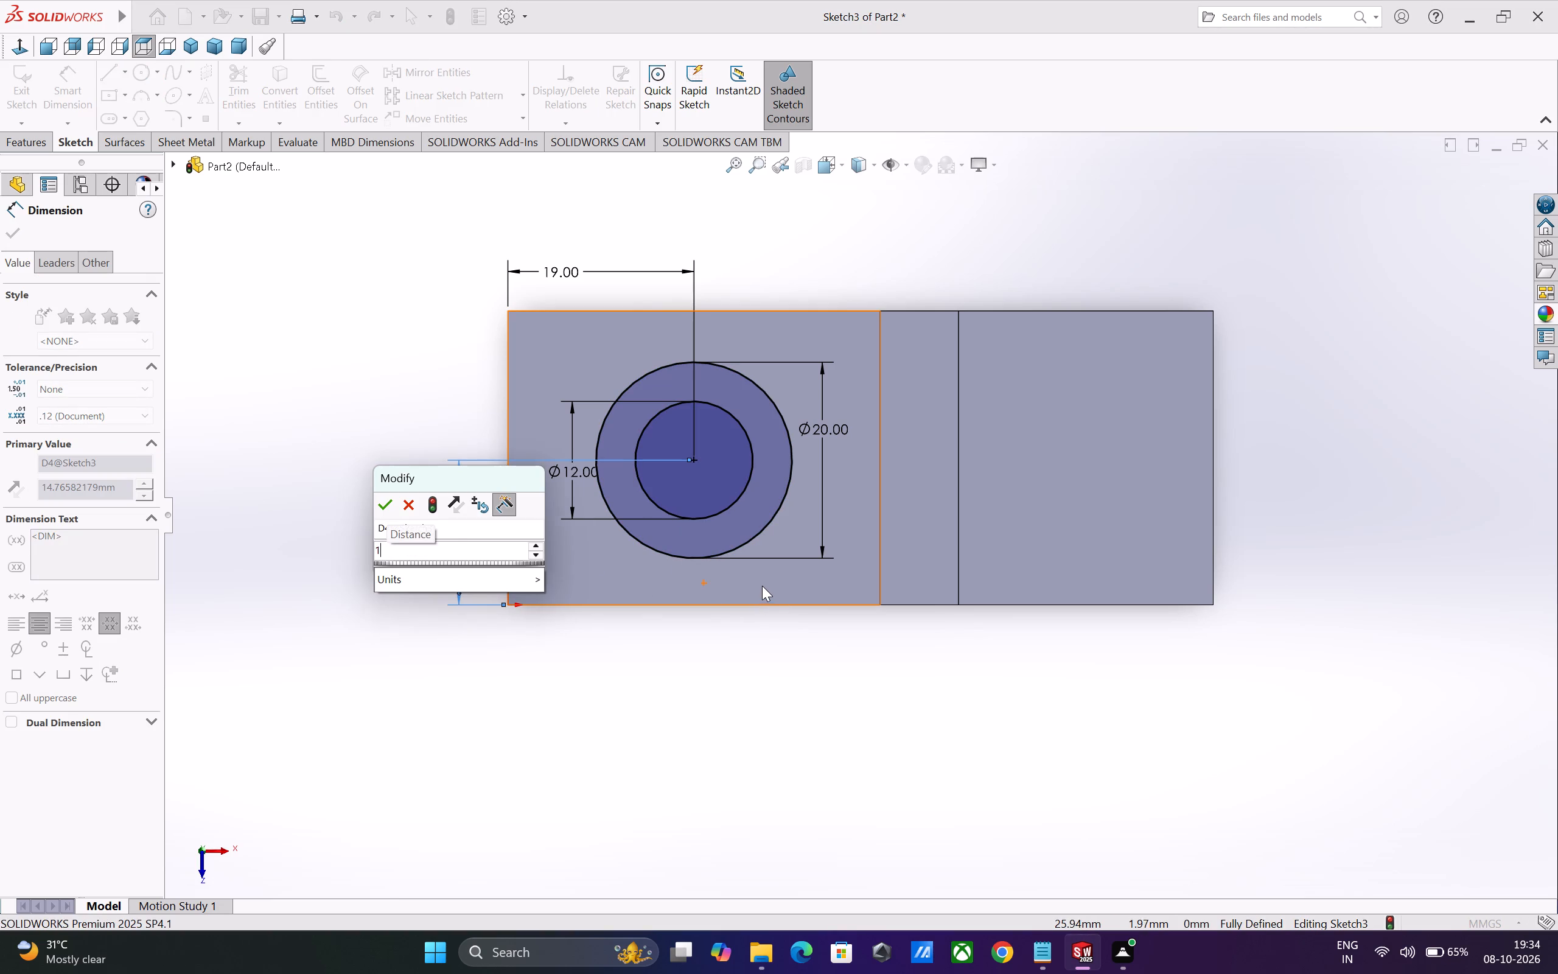
key(5)
key(Return)
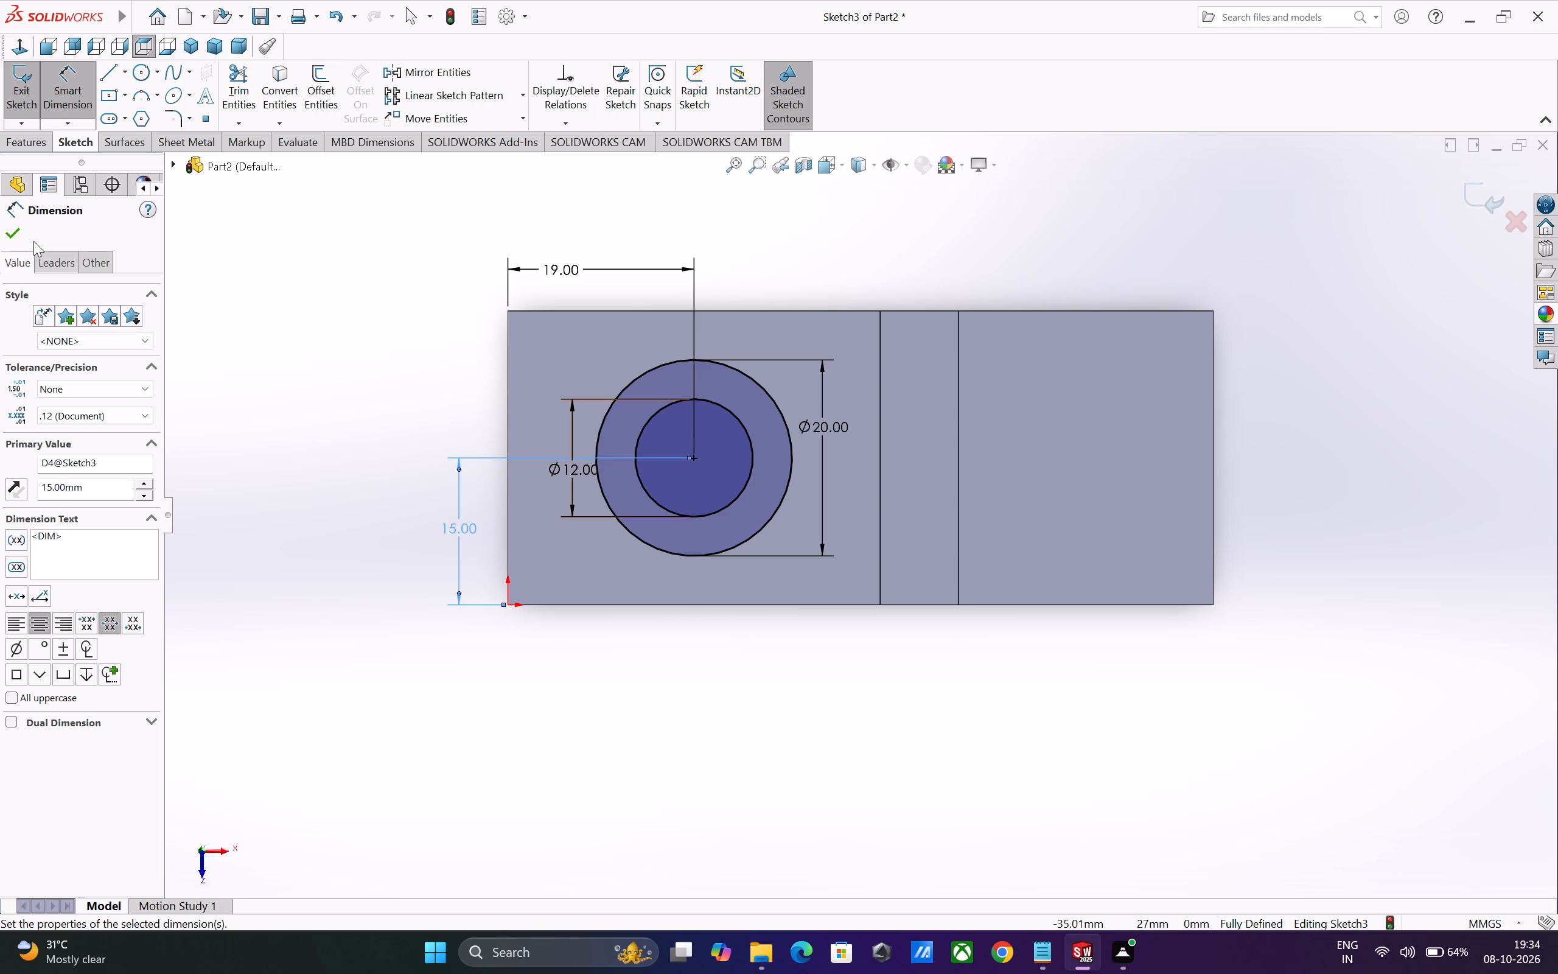
click(16, 233)
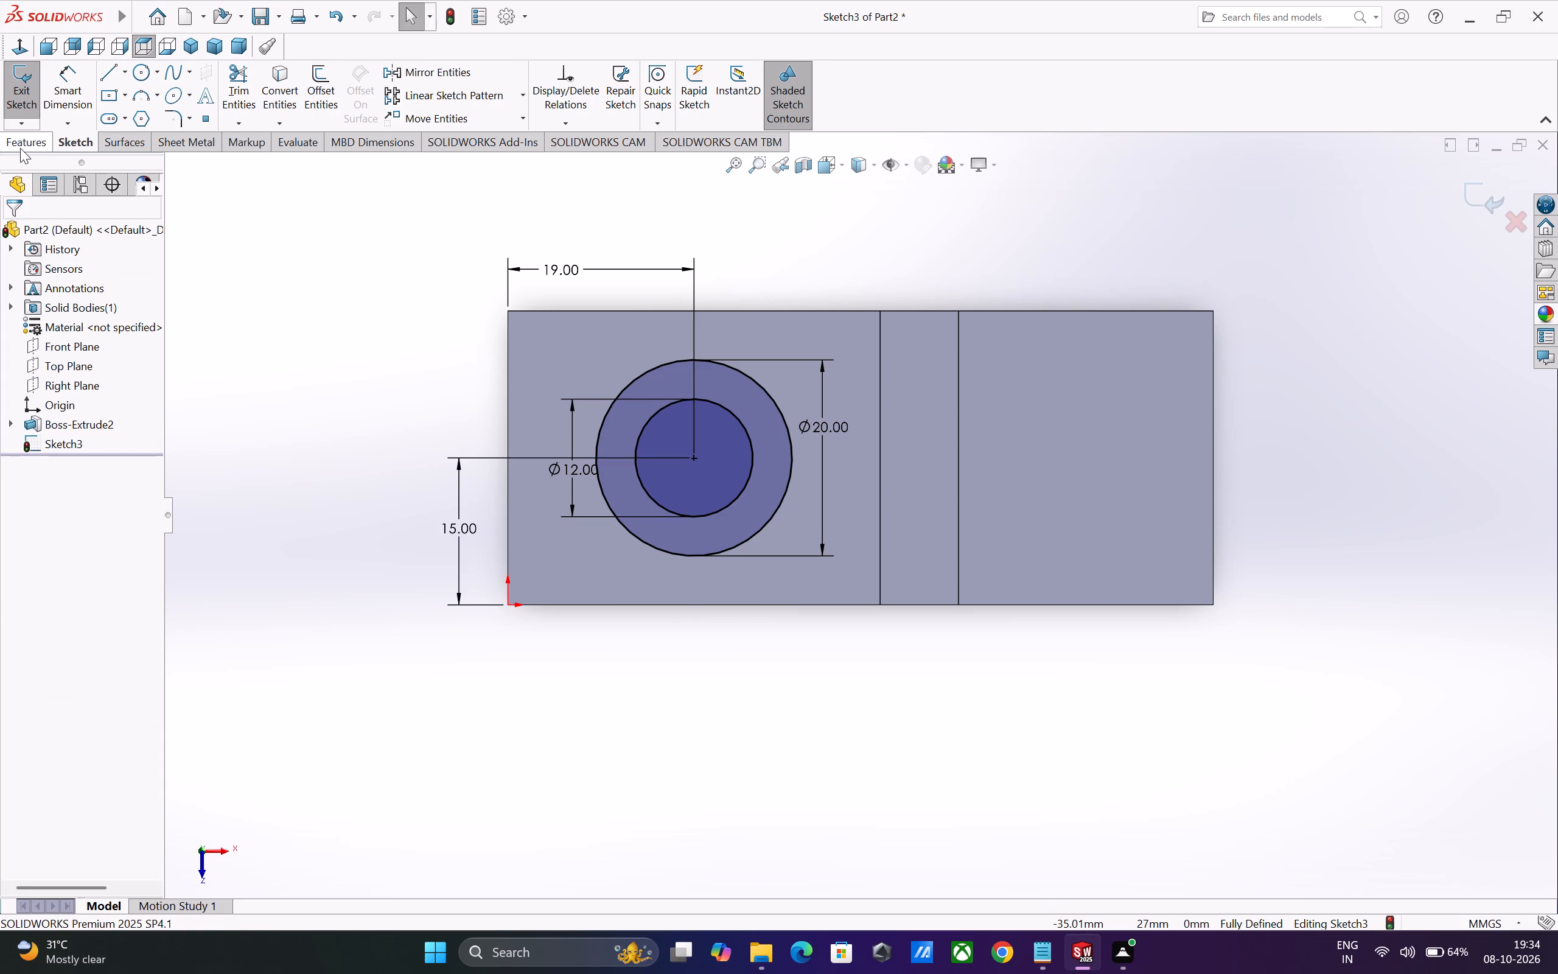
Extrude the ring between the two circles upward as a blind boss 10 mm high, merged with the base.
click(20, 148)
click(27, 113)
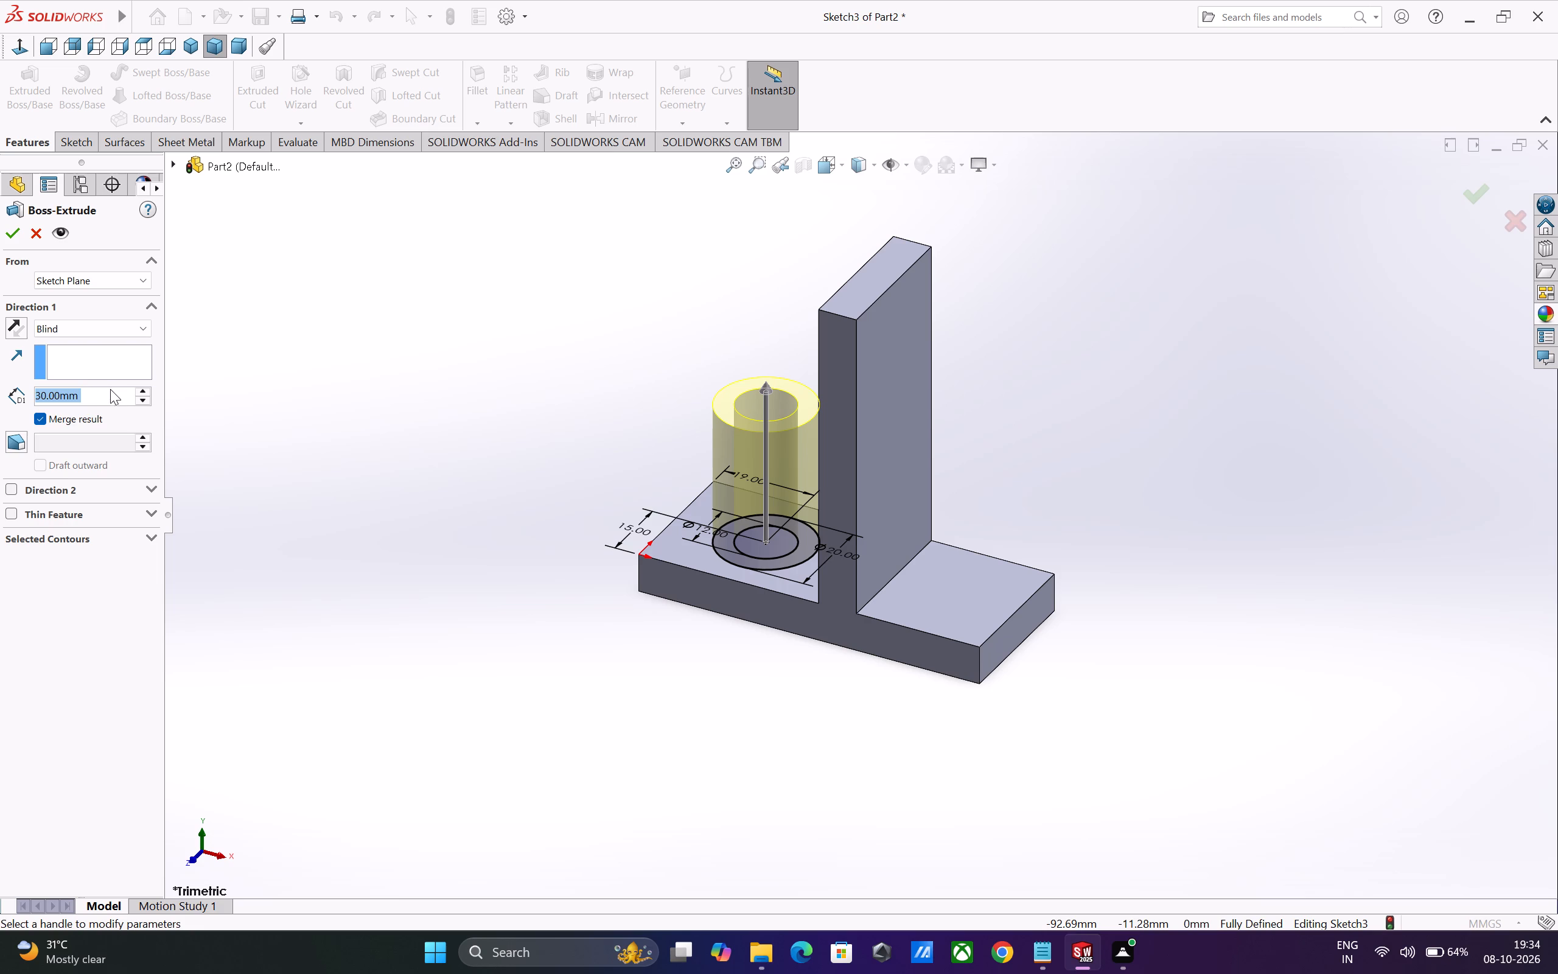
key(1)
key(0)
key(Return)
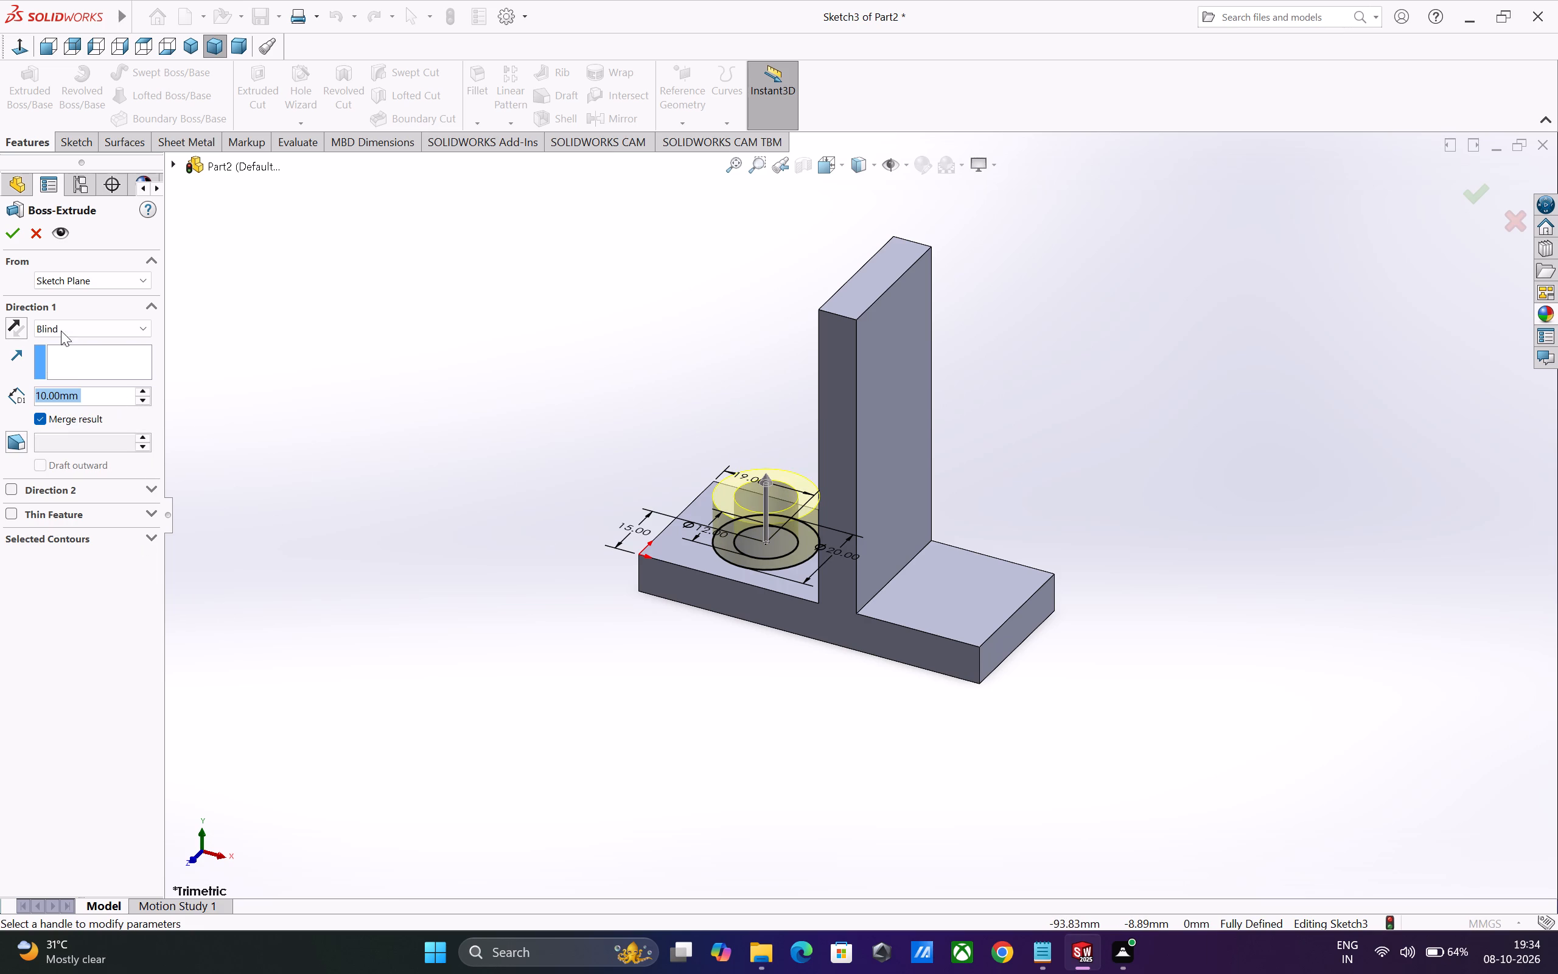
click(13, 235)
click(490, 594)
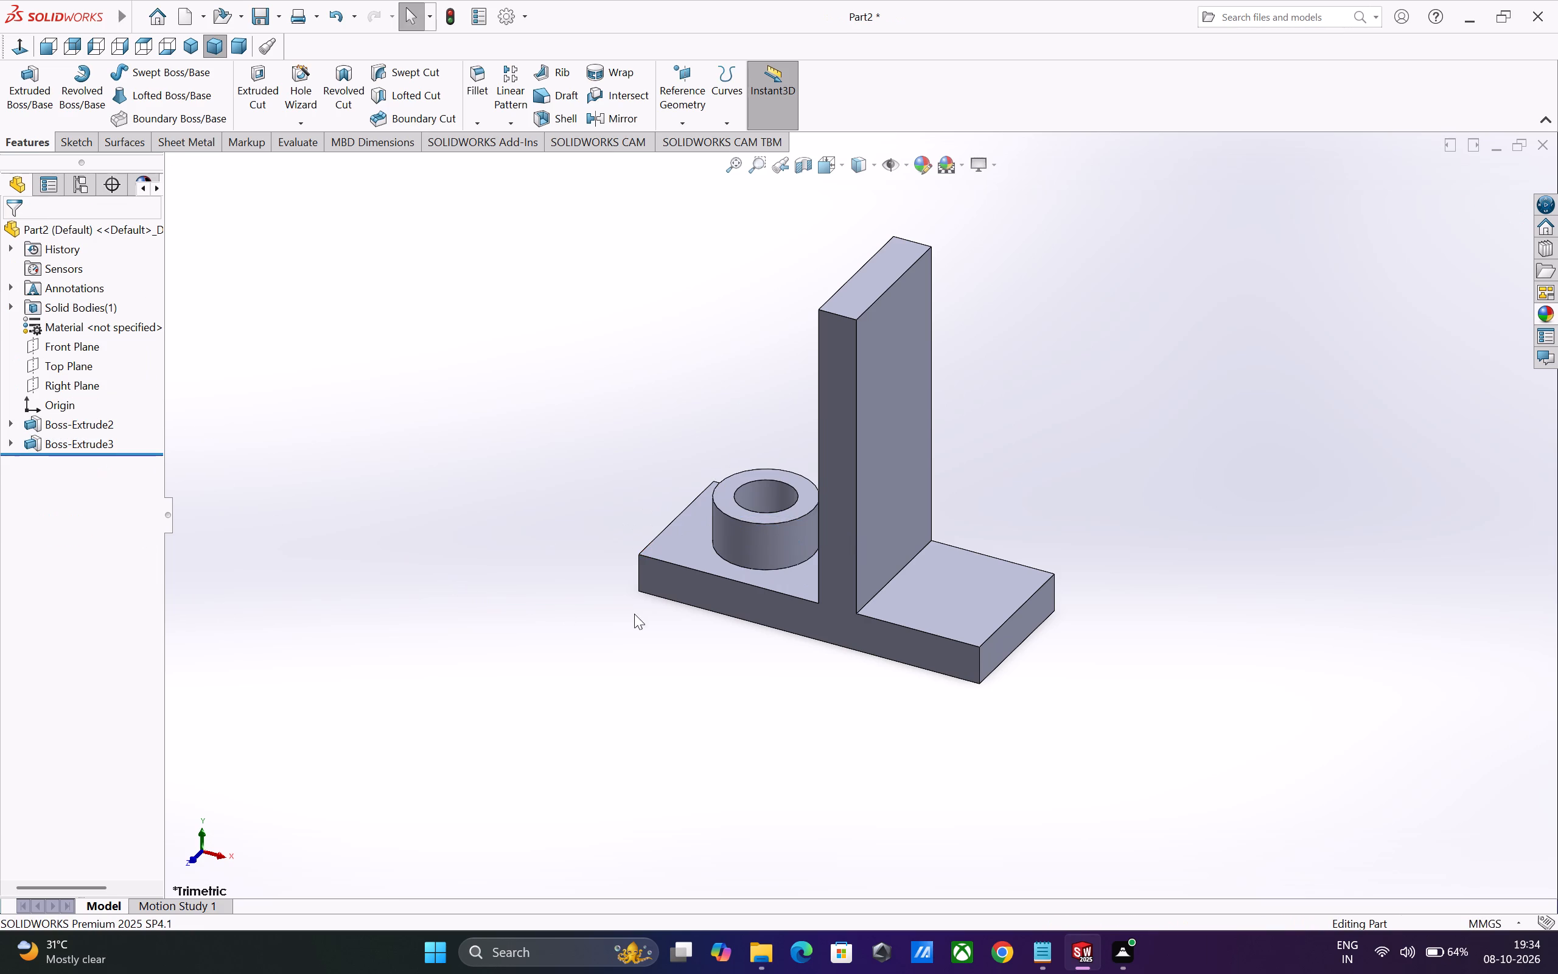
Sketch a circle on the ring boss's top face, centred on the bore and matching its inner edge.
middle_drag(634, 660, 643, 760)
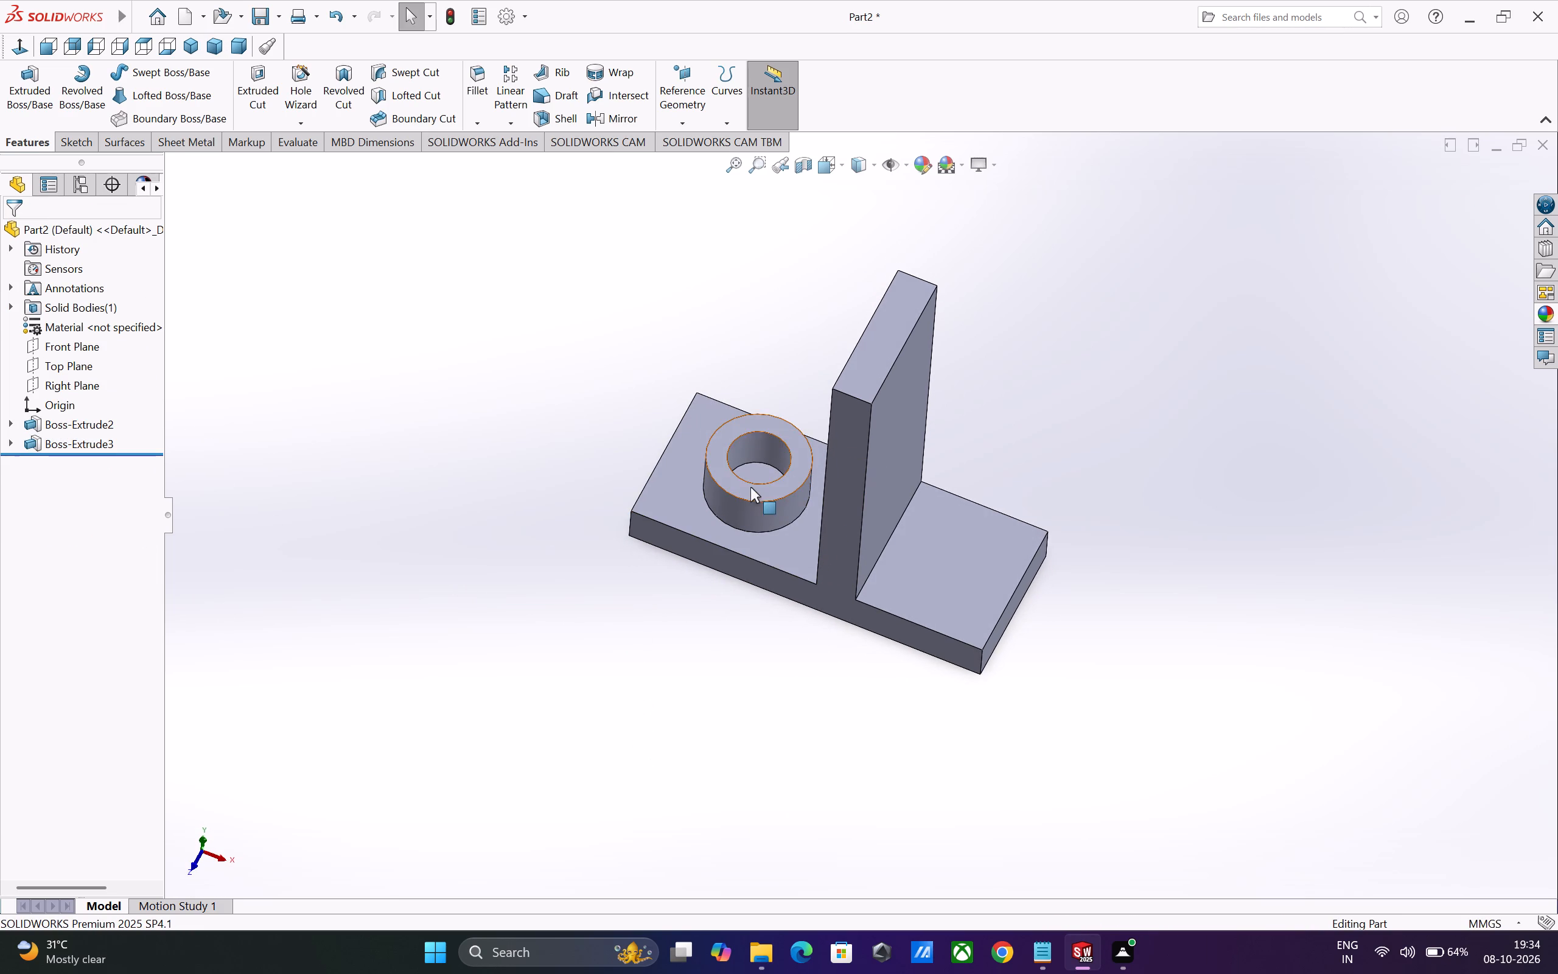
click(749, 491)
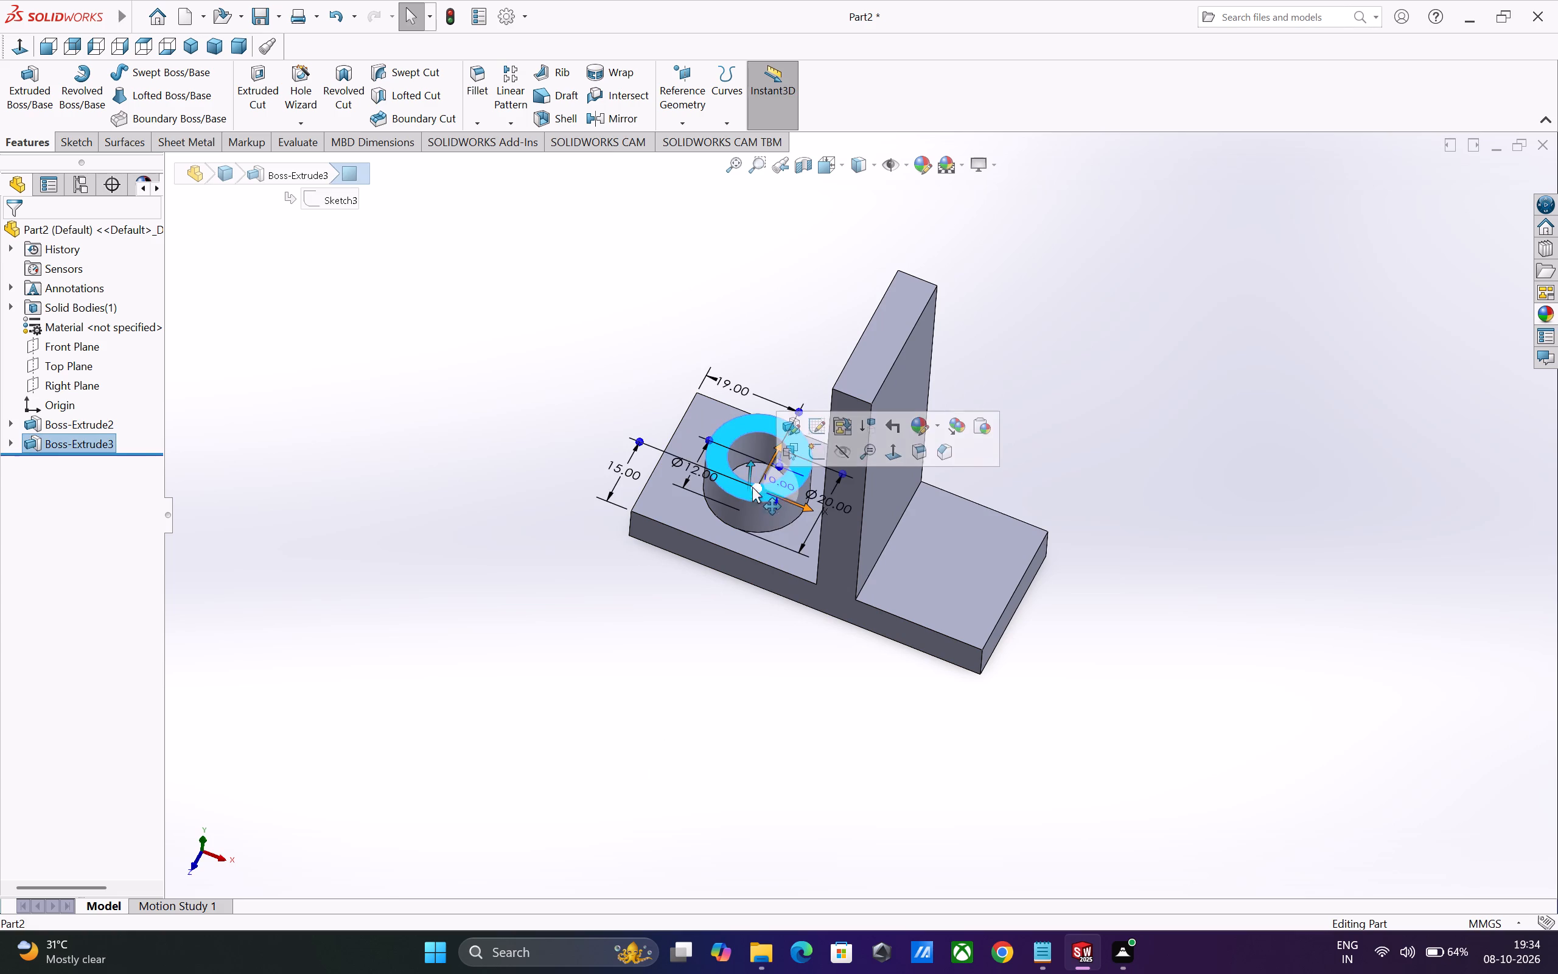
click(810, 455)
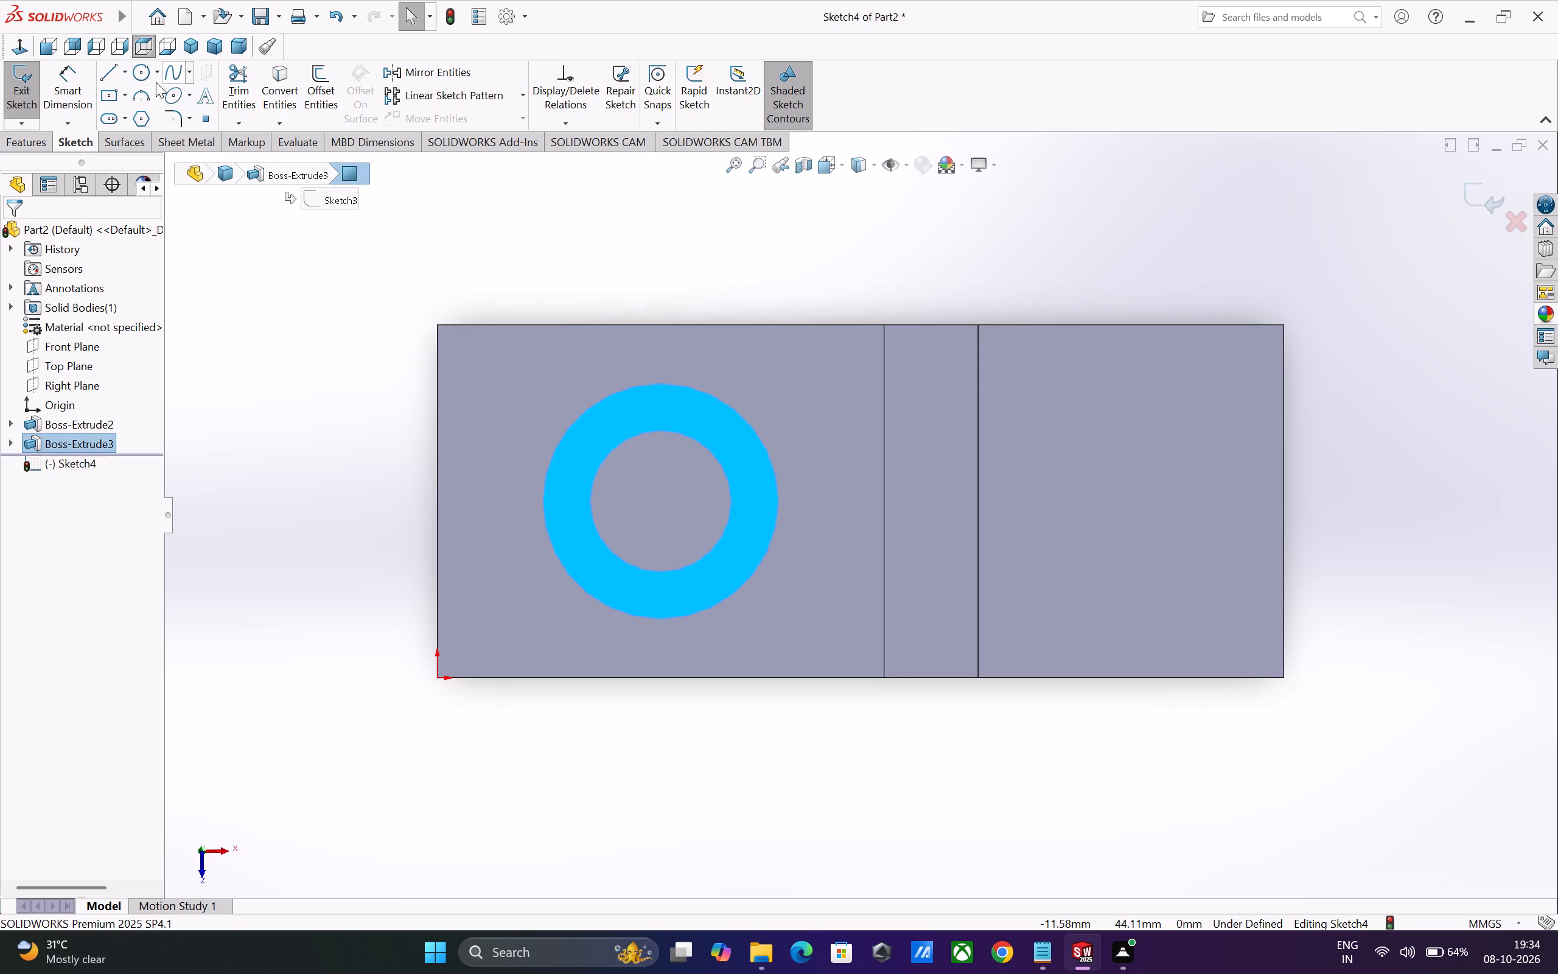
click(141, 76)
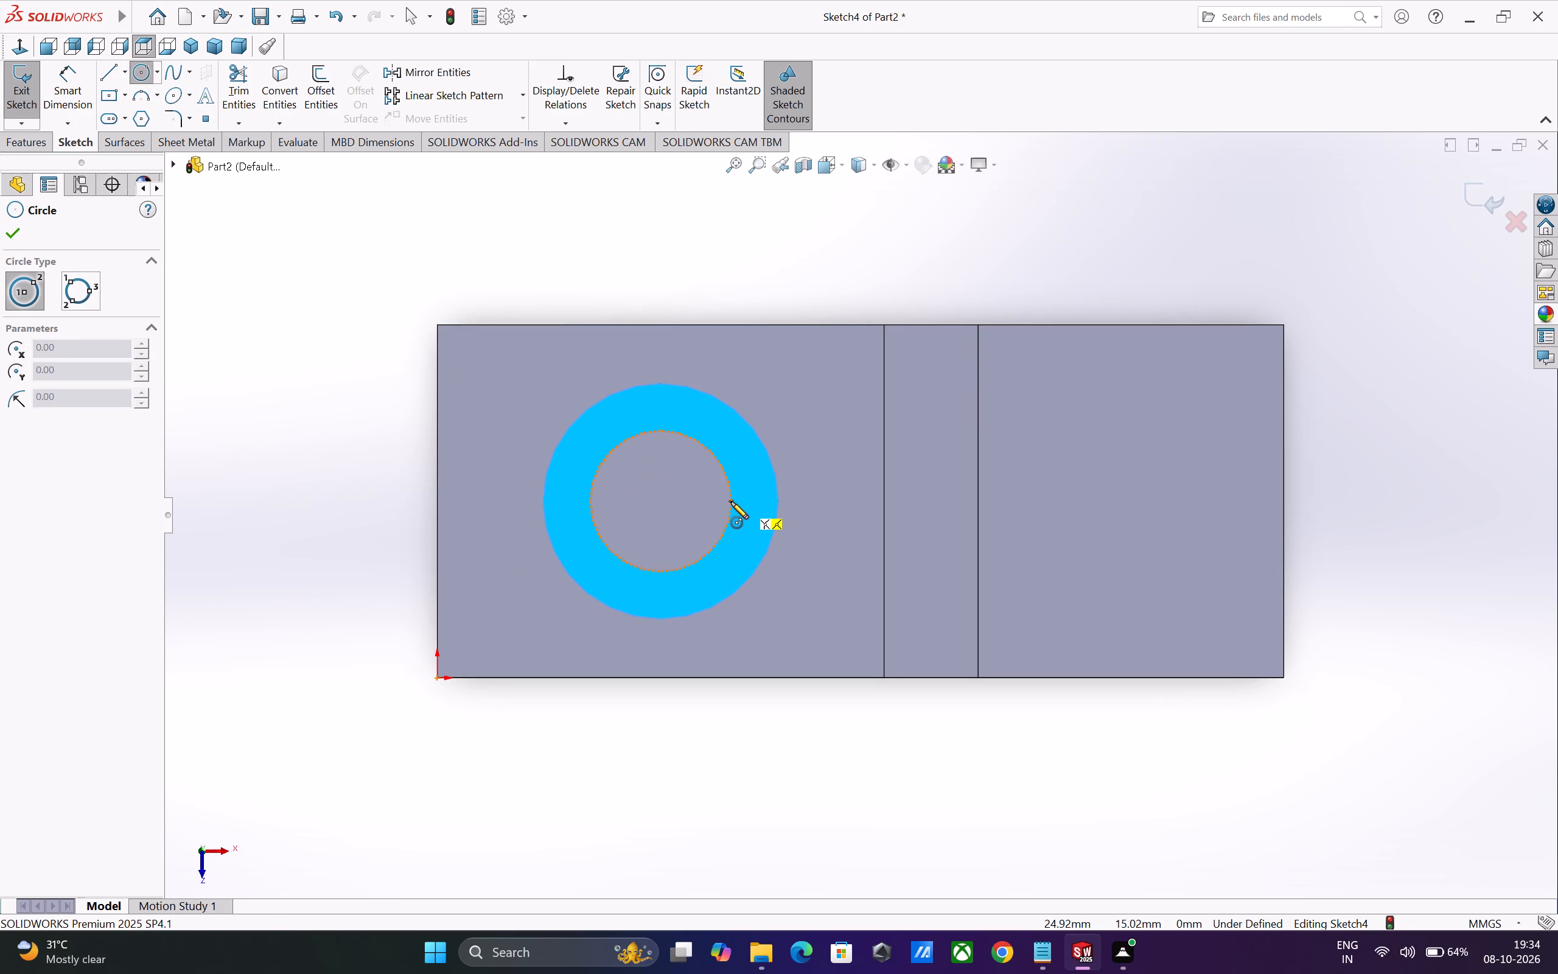
click(661, 500)
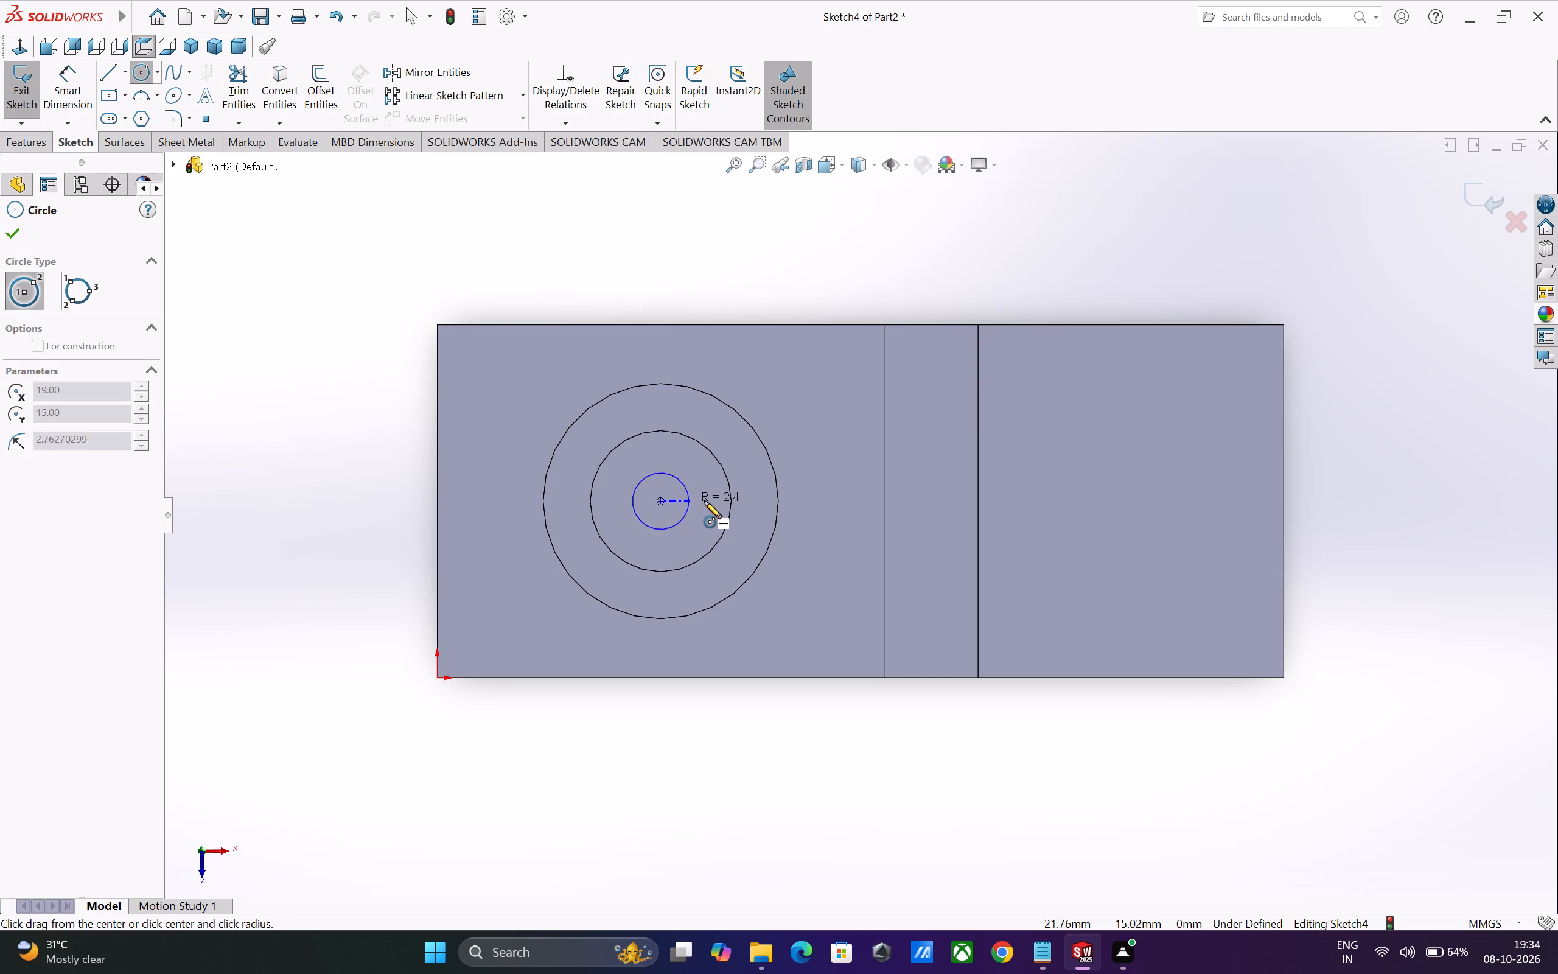
click(730, 502)
key(Escape)
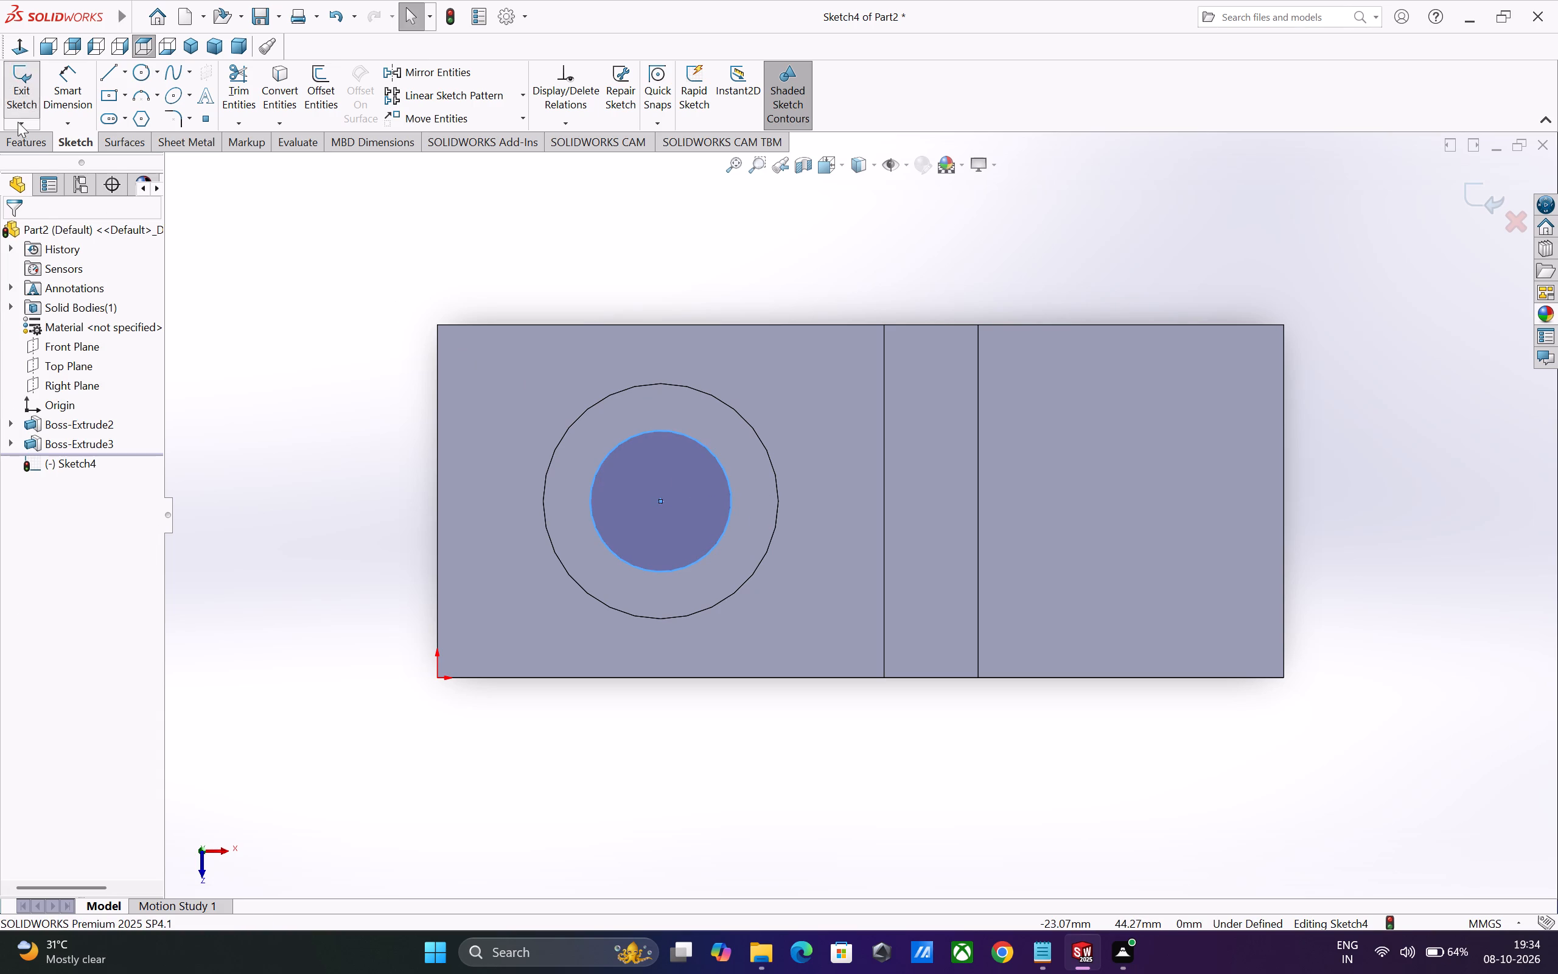
Cut the bore circle Through All so the hole passes through the ring boss and the base.
click(30, 144)
click(251, 108)
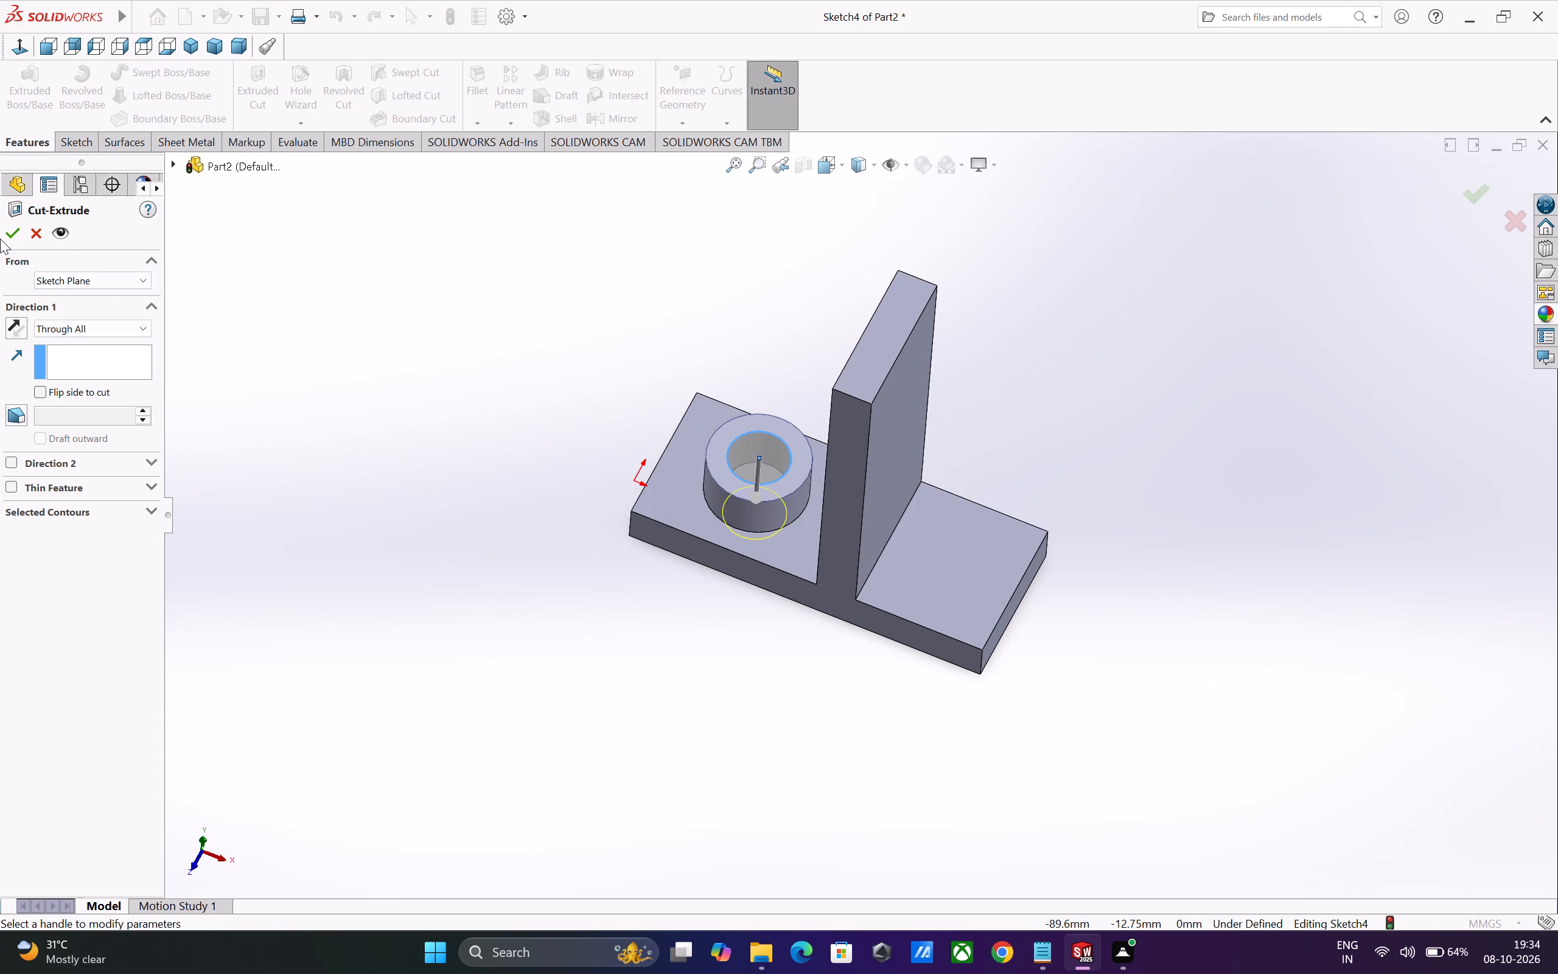
click(9, 232)
click(348, 518)
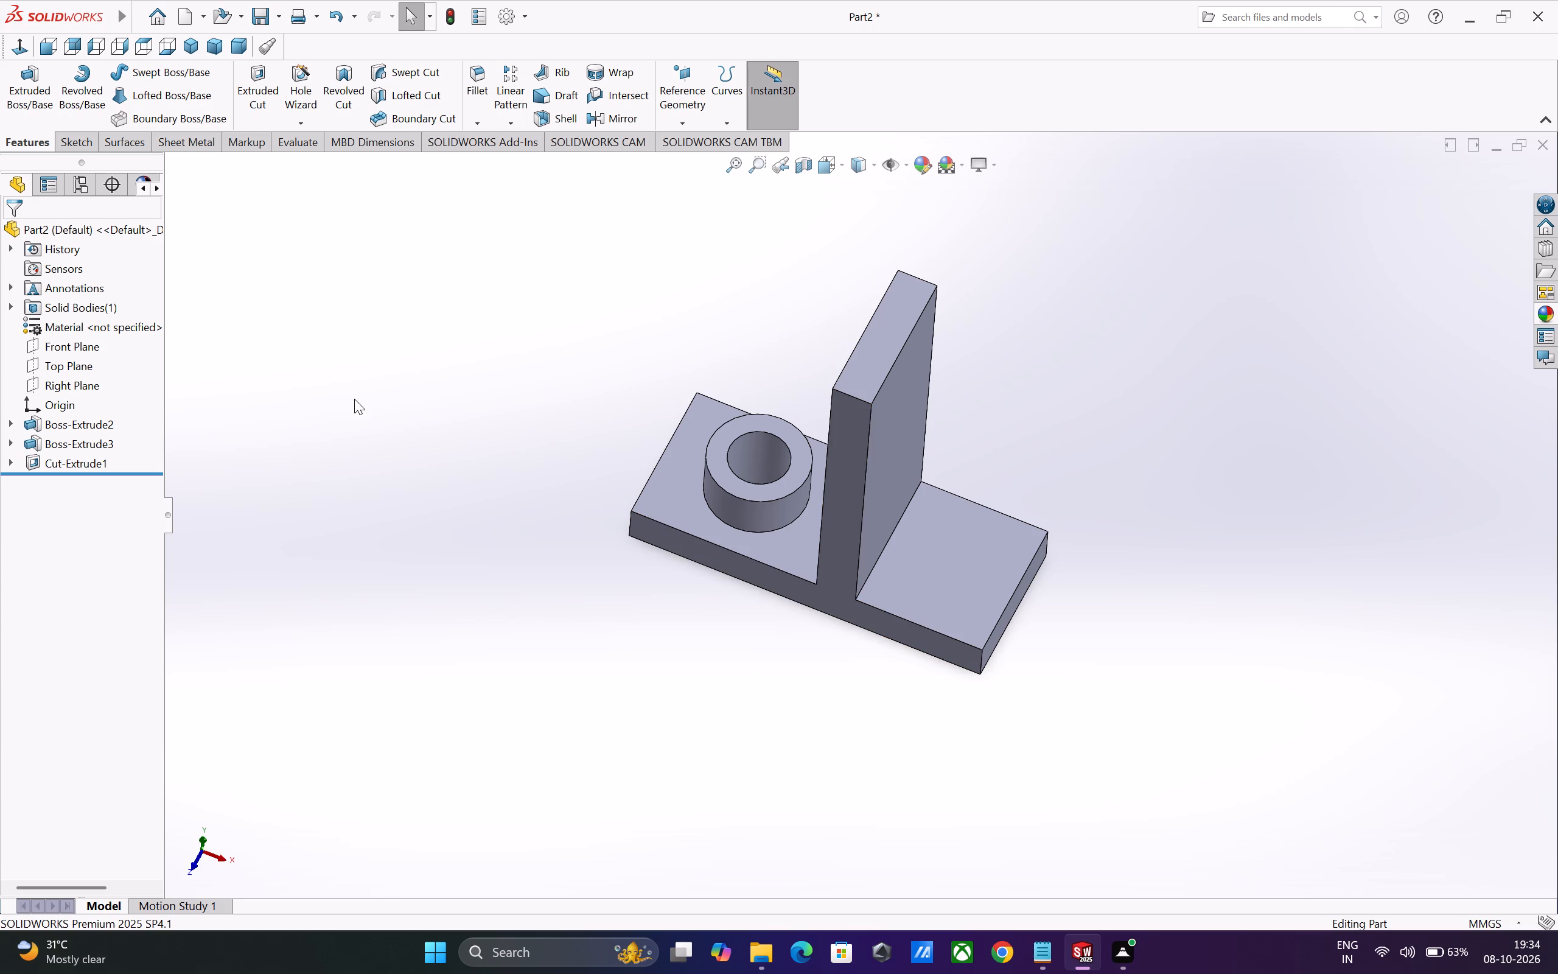
Create a reference plane parallel to the inverted-T front face, offset 15 mm inward into the part.
click(680, 122)
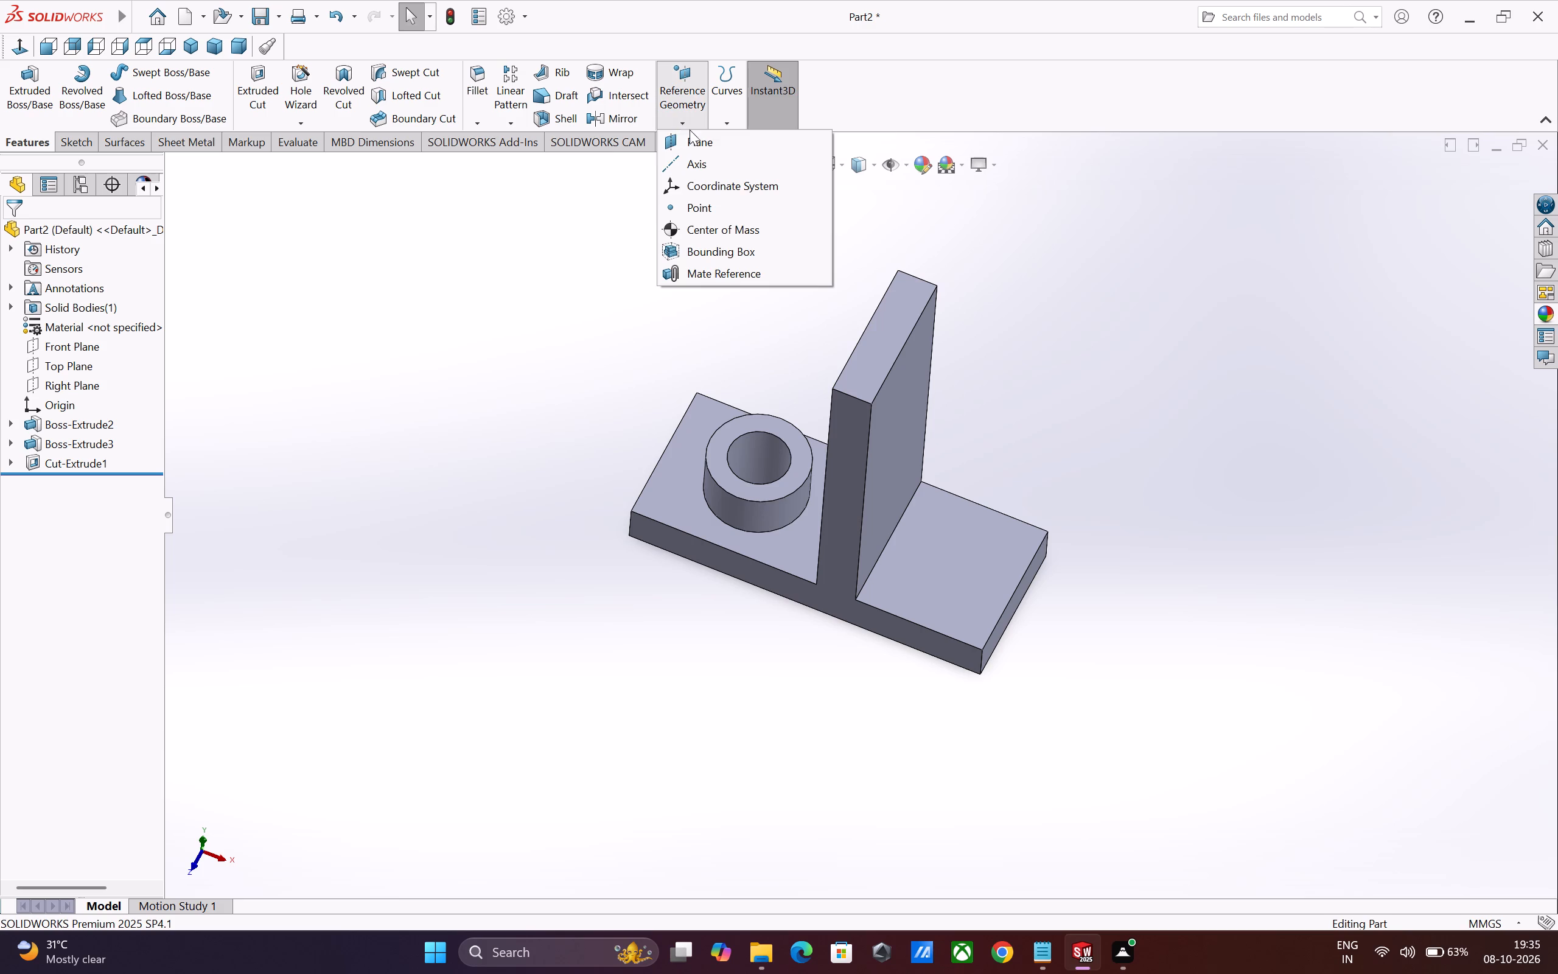
click(694, 139)
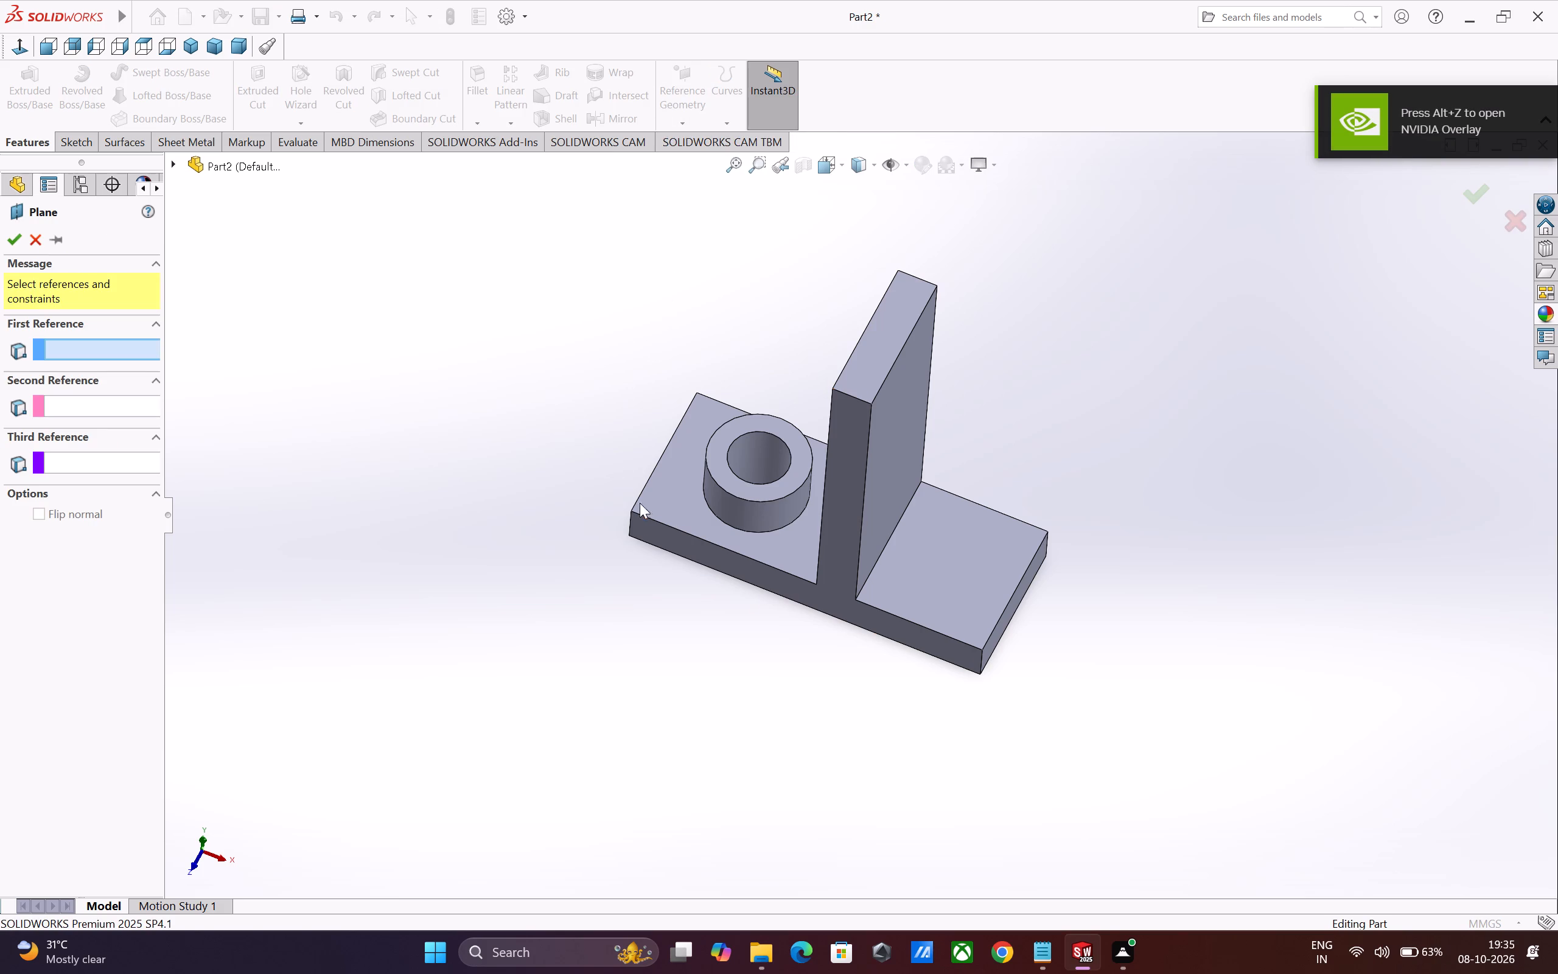
click(872, 618)
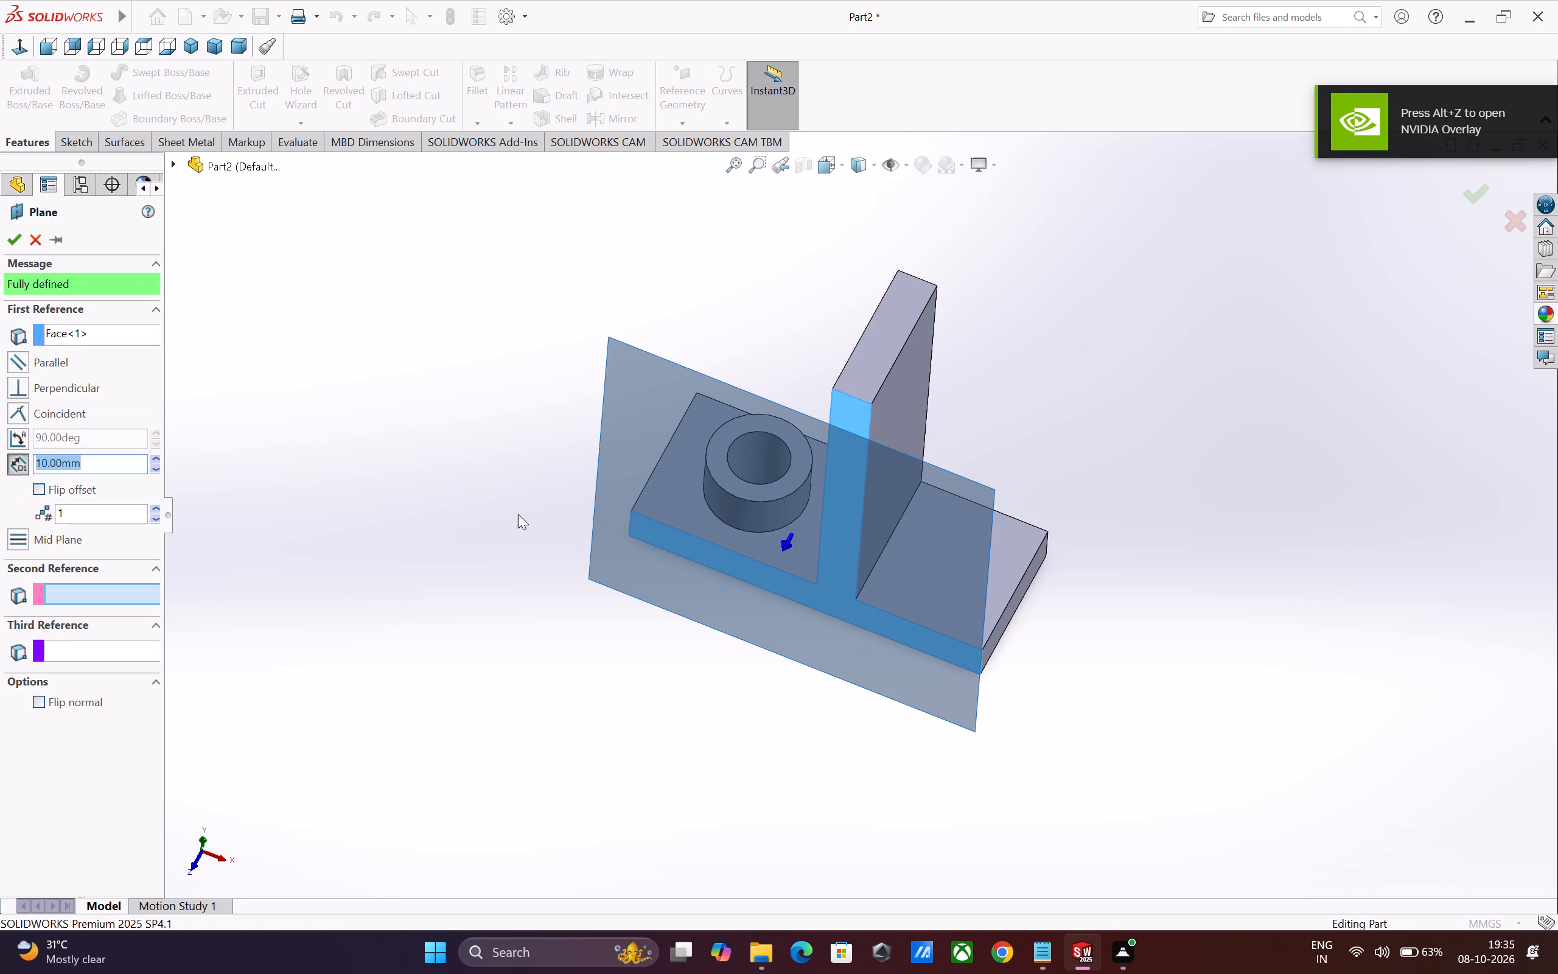
click(40, 491)
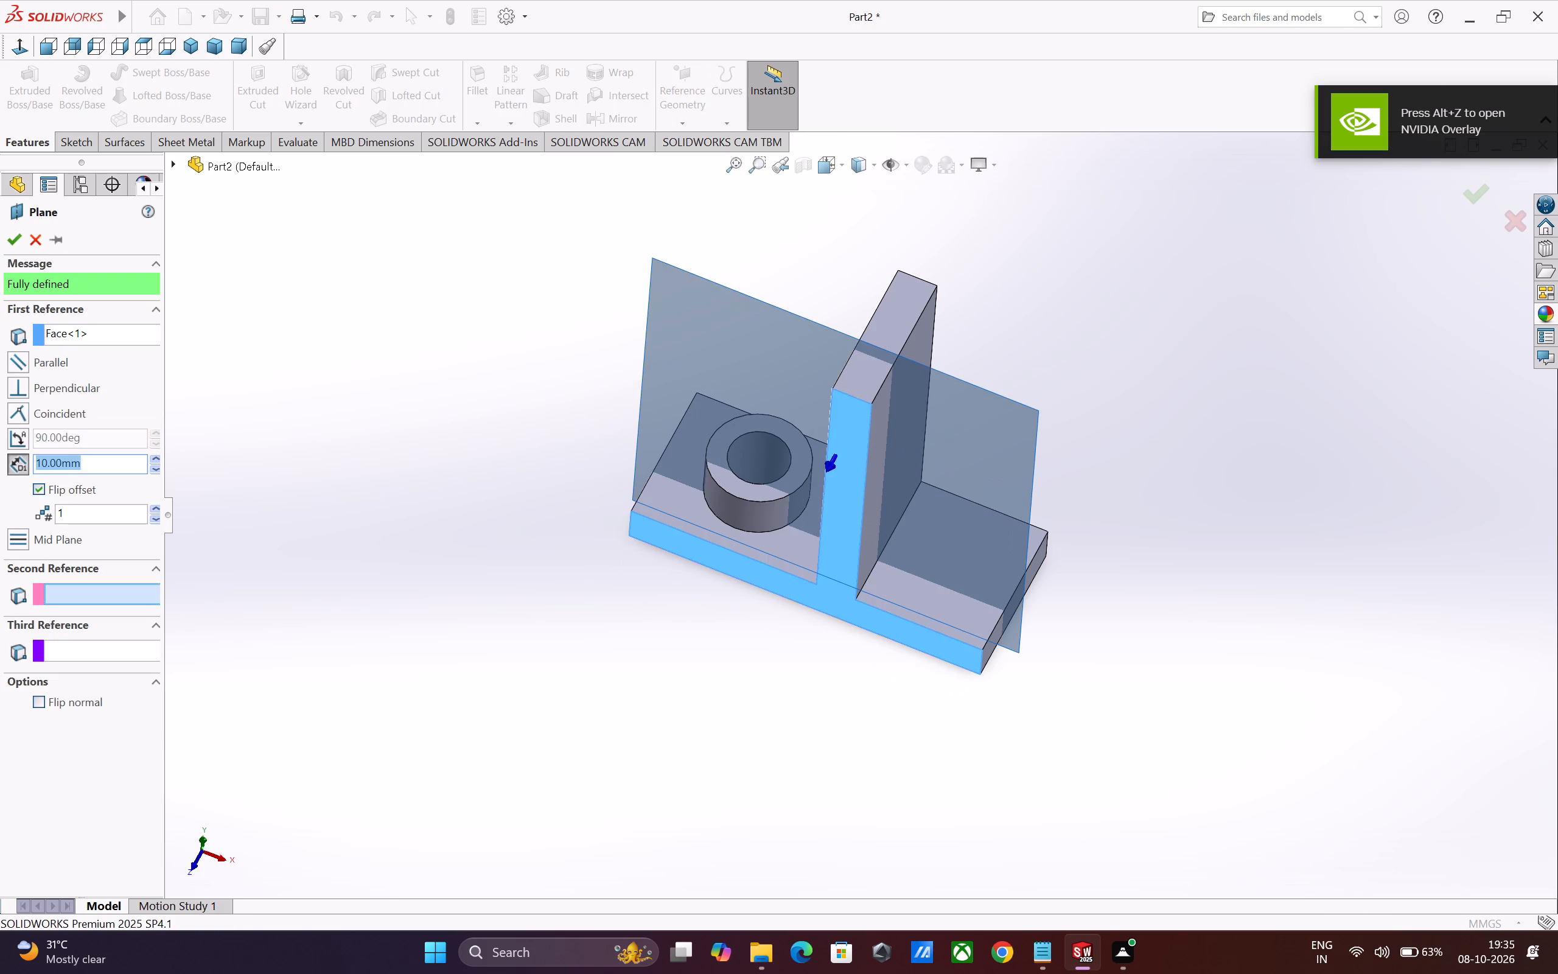
double_click(100, 461)
key(1)
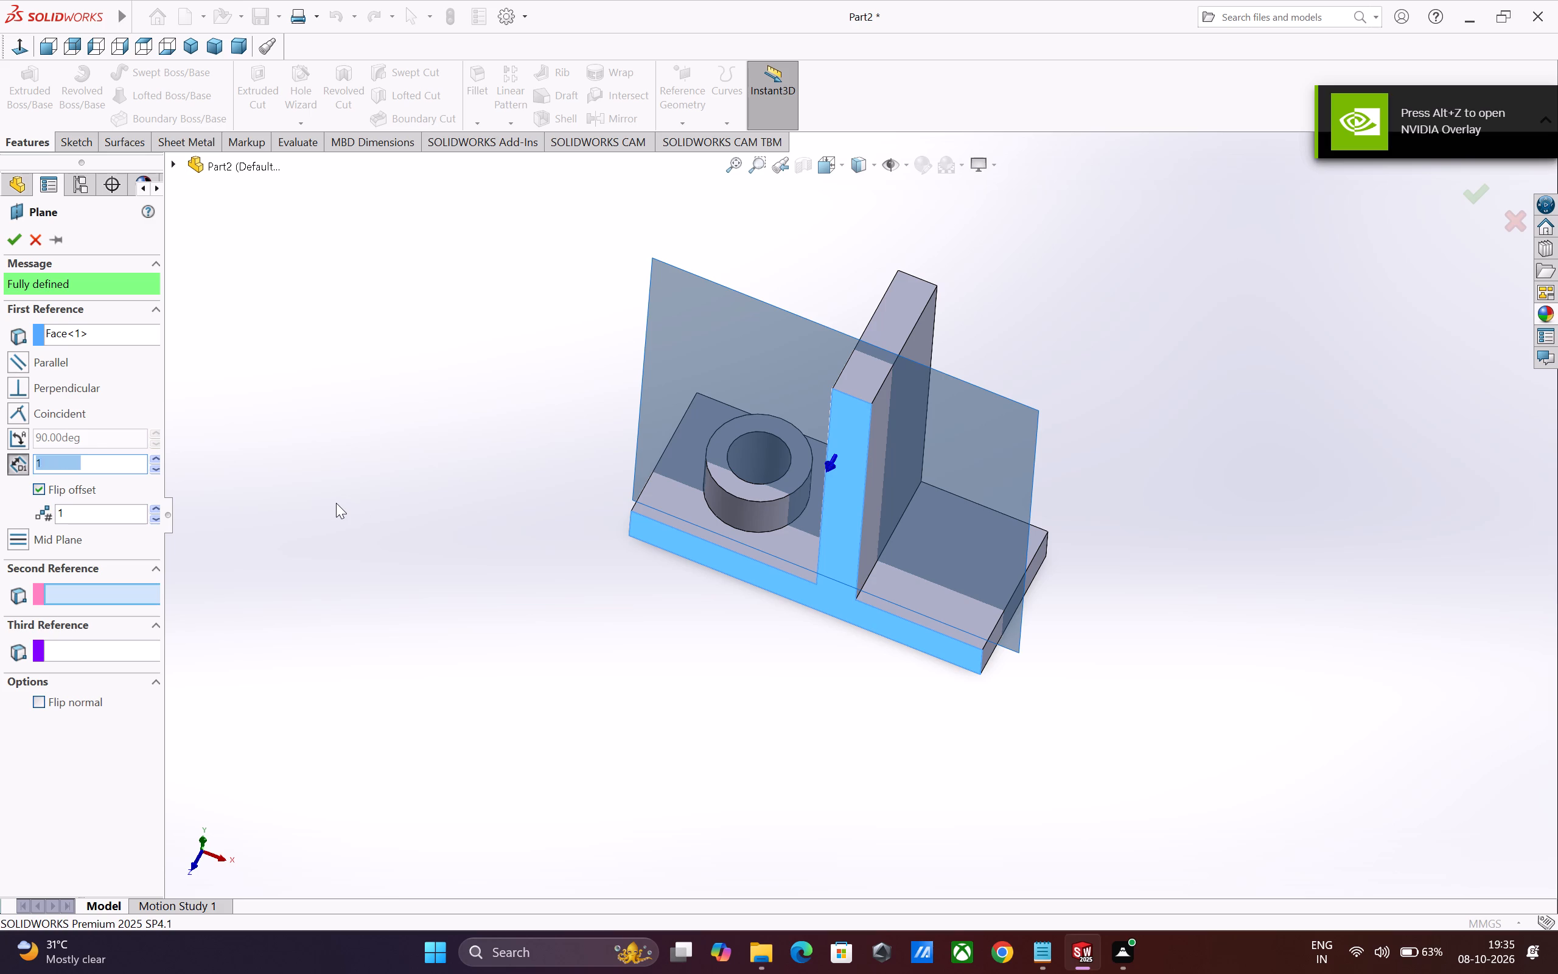
key(5)
key(Return)
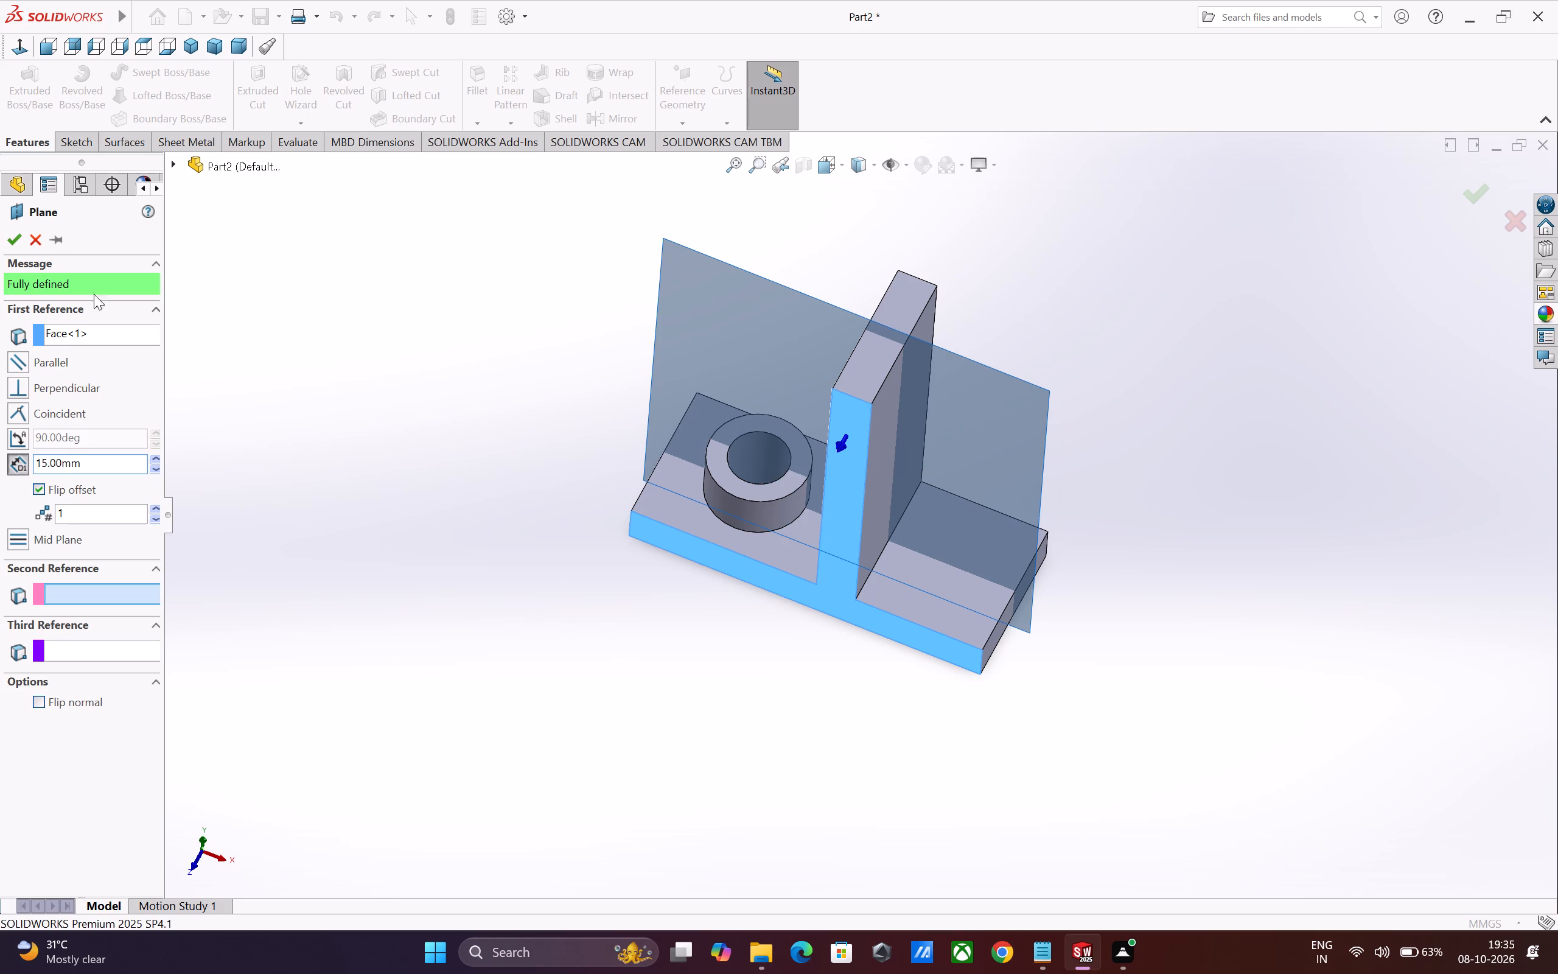
click(9, 242)
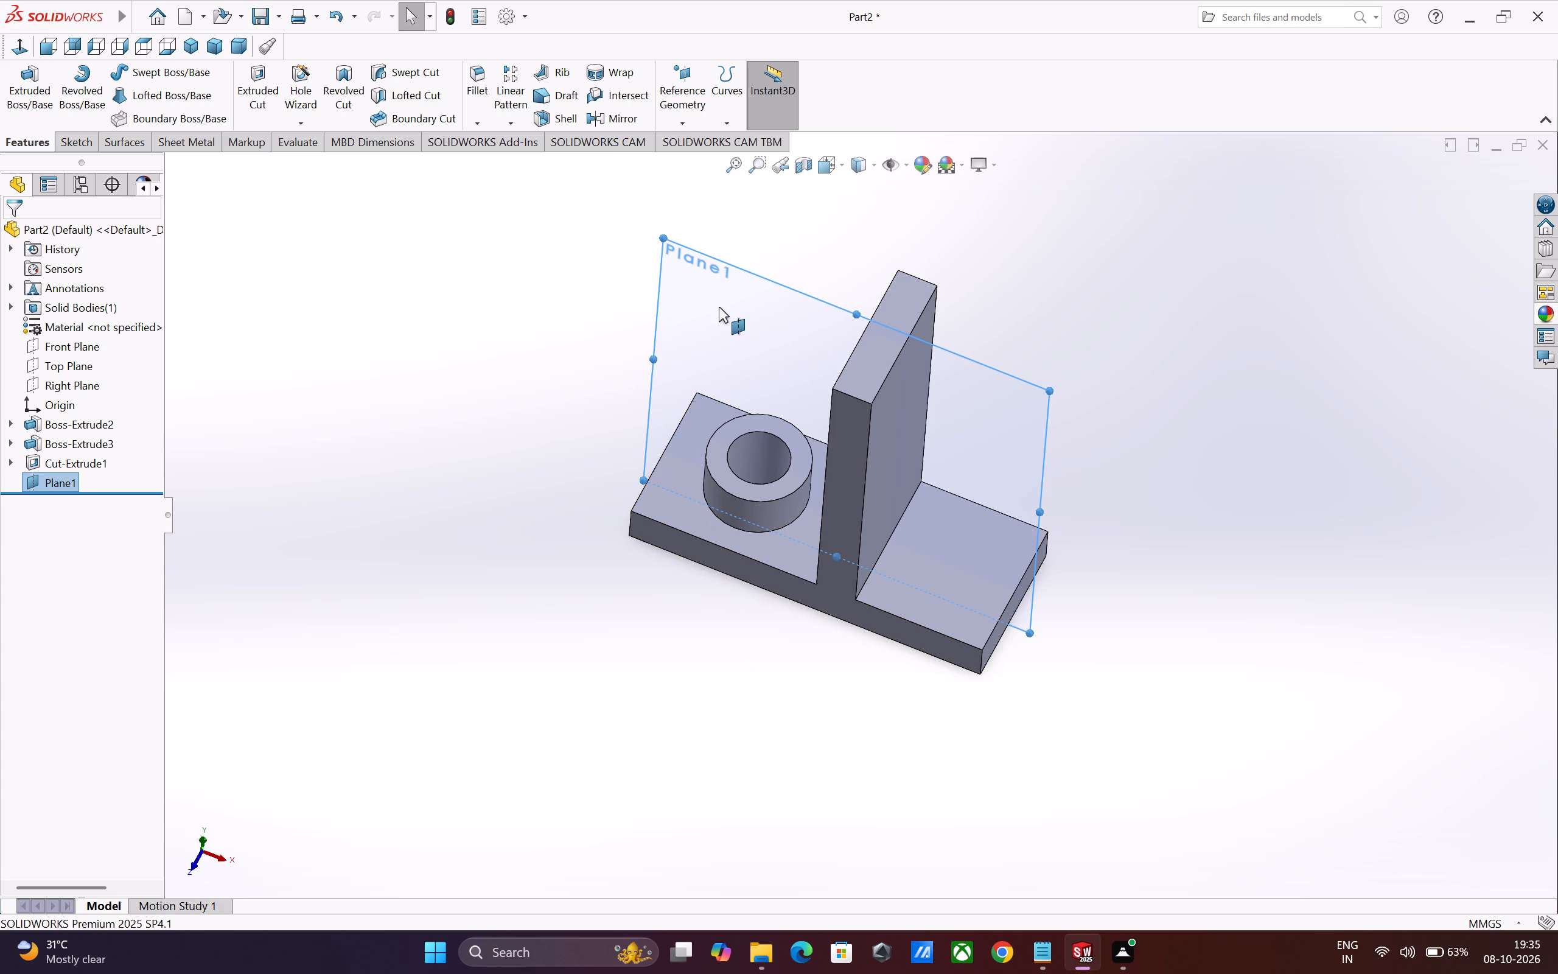
On the new plane, sketch a closed right triangle about 19 mm wide and 42 mm high in the corner between wall and base, opposite the ring boss.
click(730, 274)
click(788, 245)
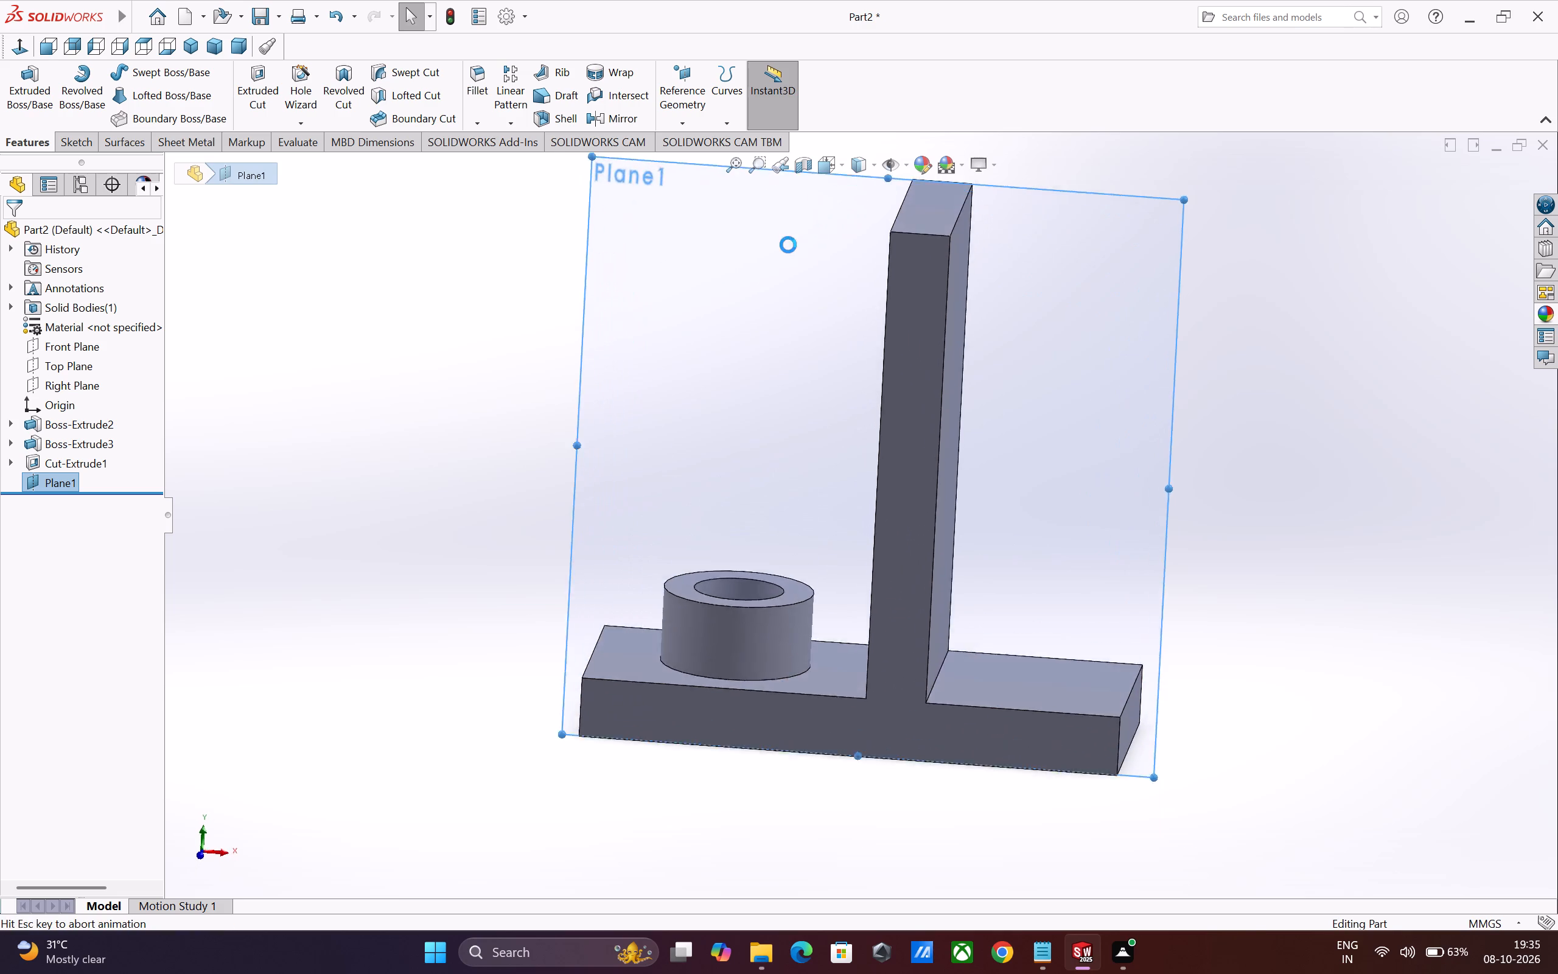
click(108, 74)
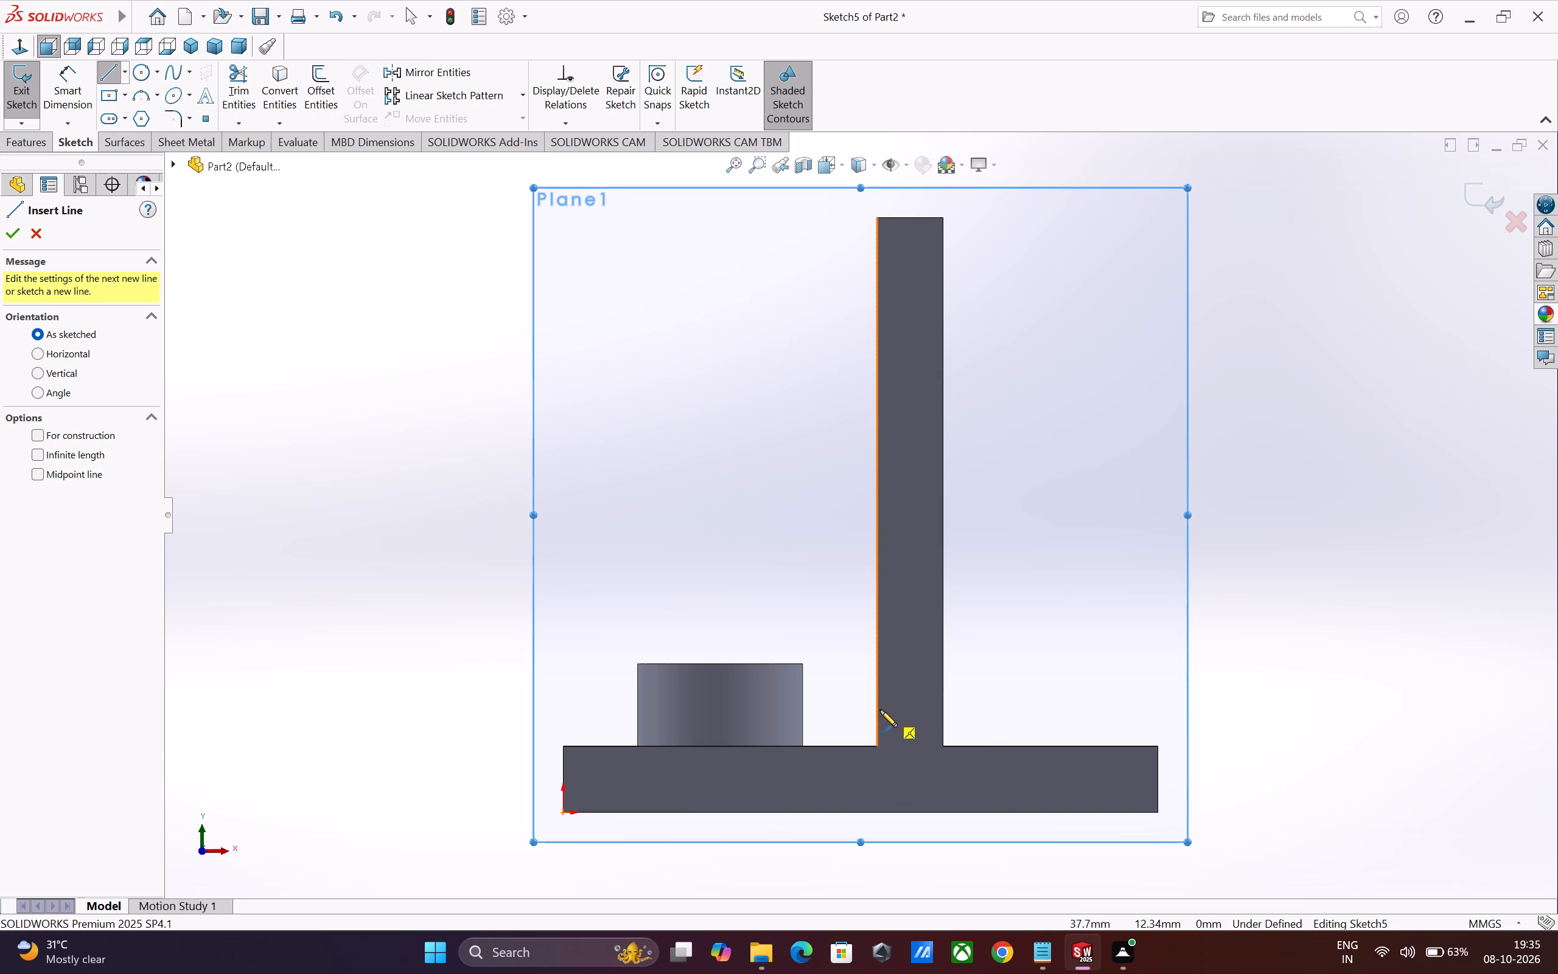
click(944, 746)
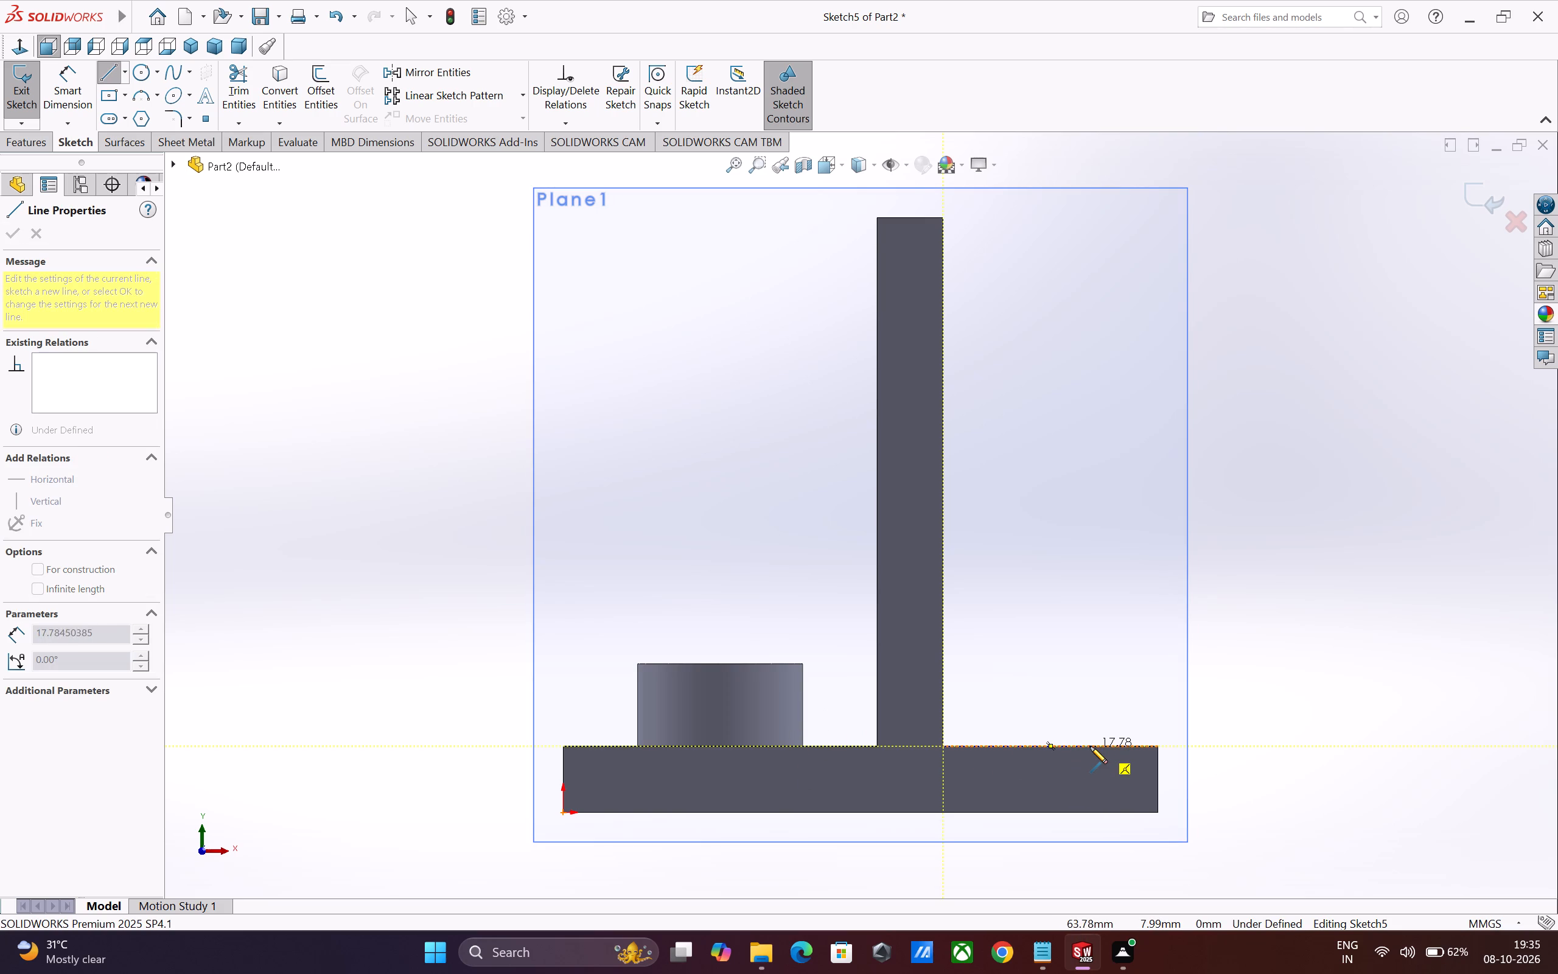
click(1098, 747)
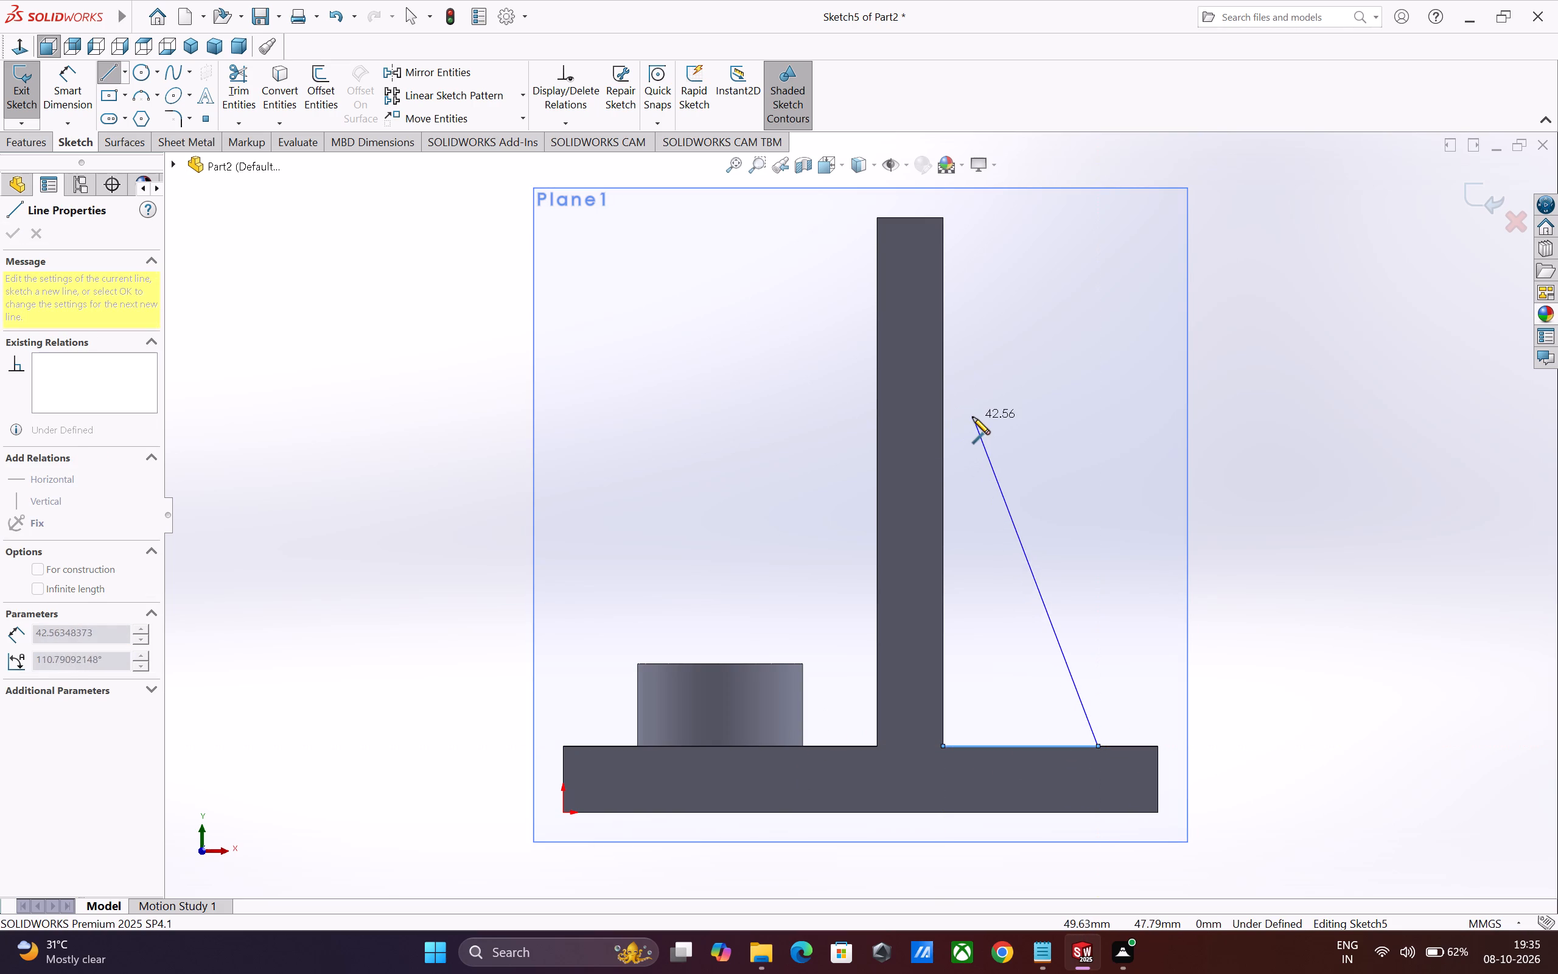
click(944, 401)
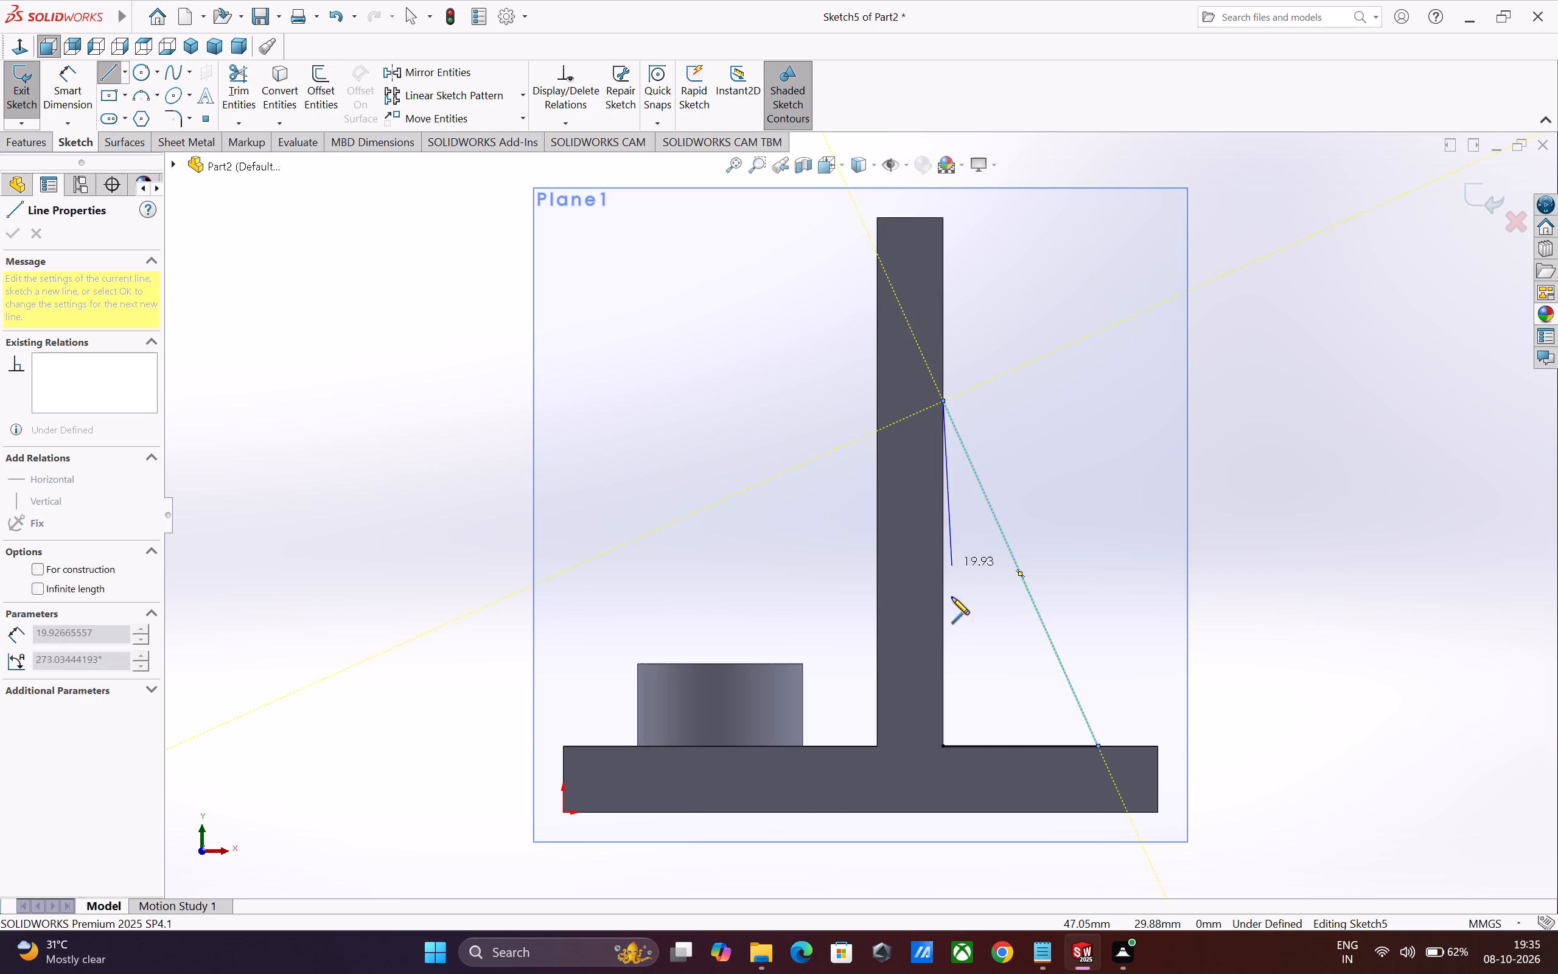
click(943, 746)
key(Escape)
key(Escape)
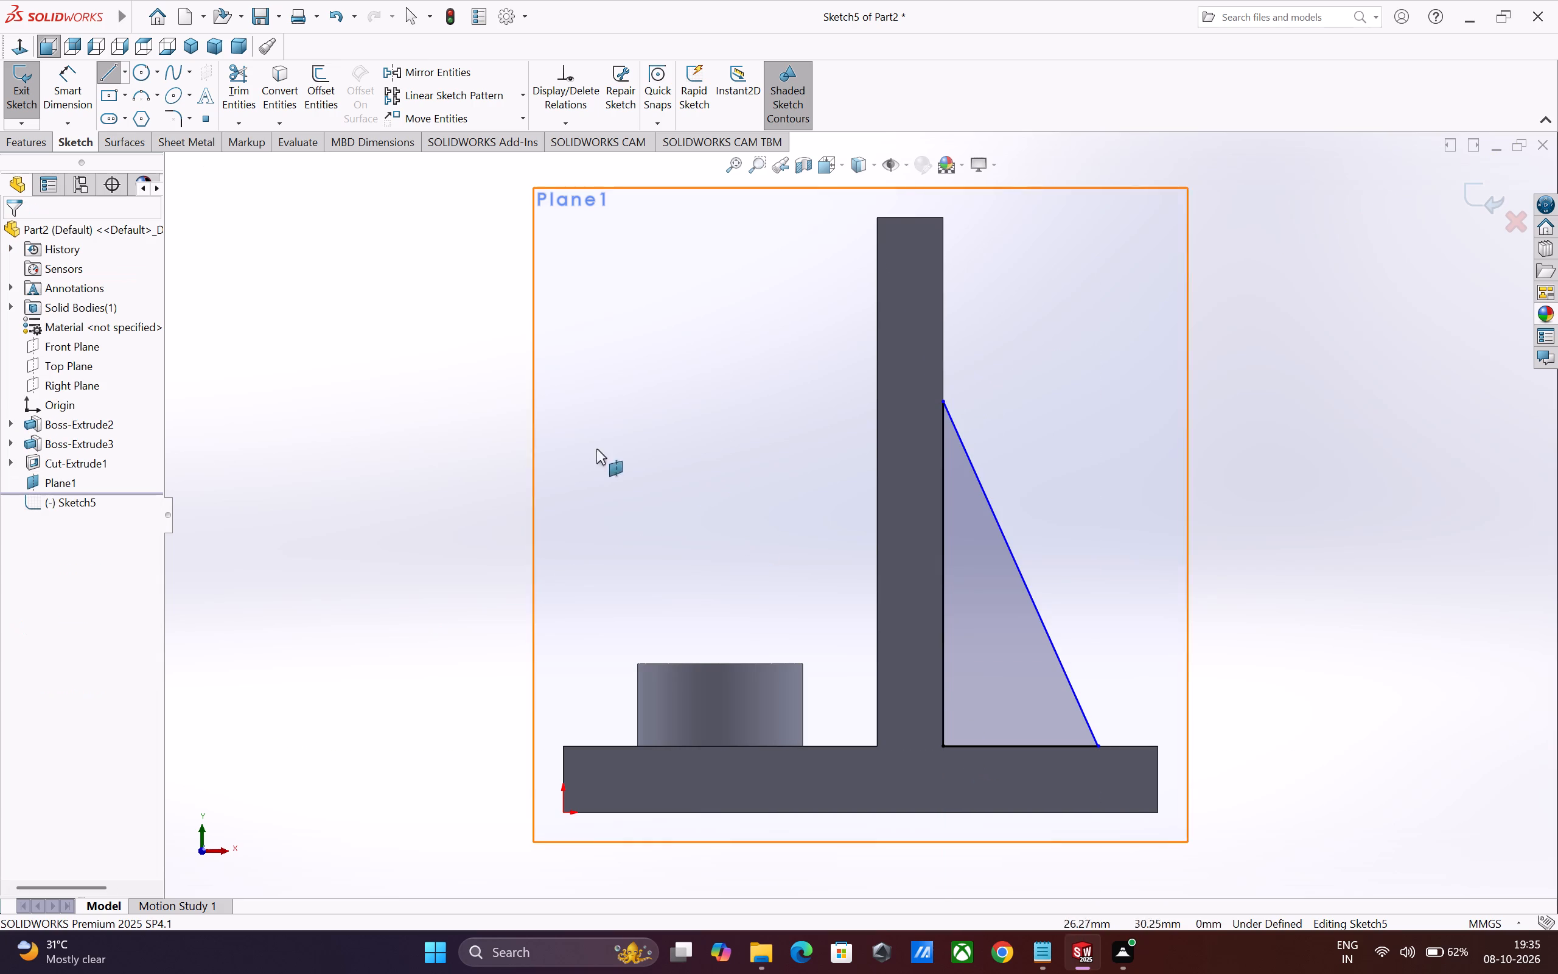
Dimension the triangle's leg along the base to 18 mm and its leg along the upright wall to 48 mm.
click(74, 99)
click(1049, 748)
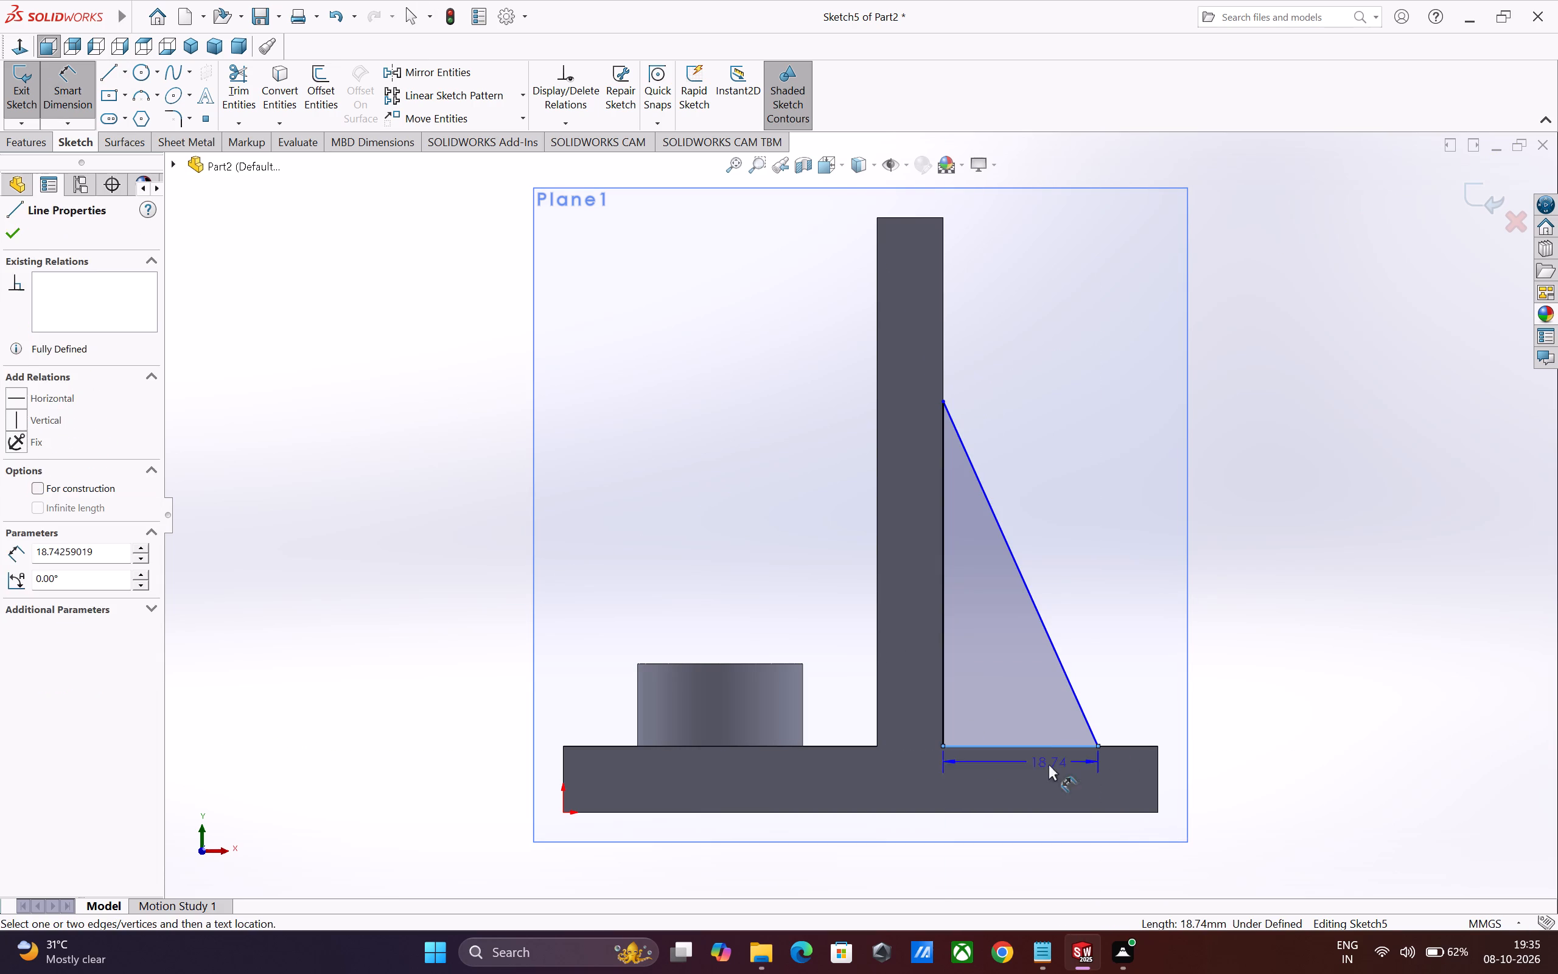
click(1049, 774)
text(18)
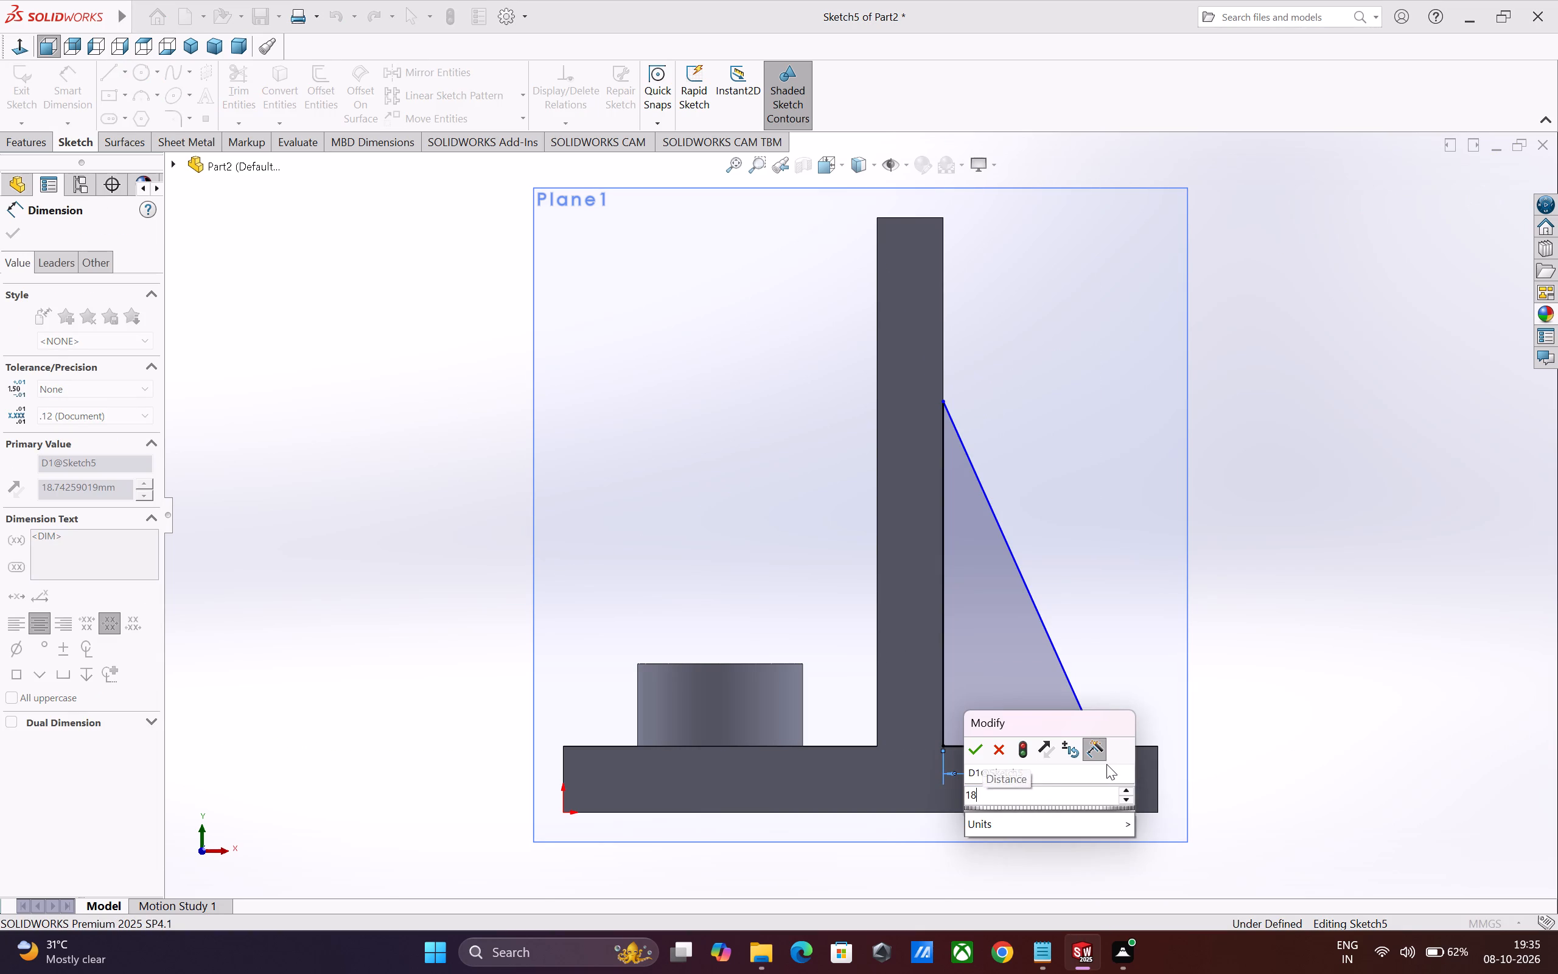
key(Return)
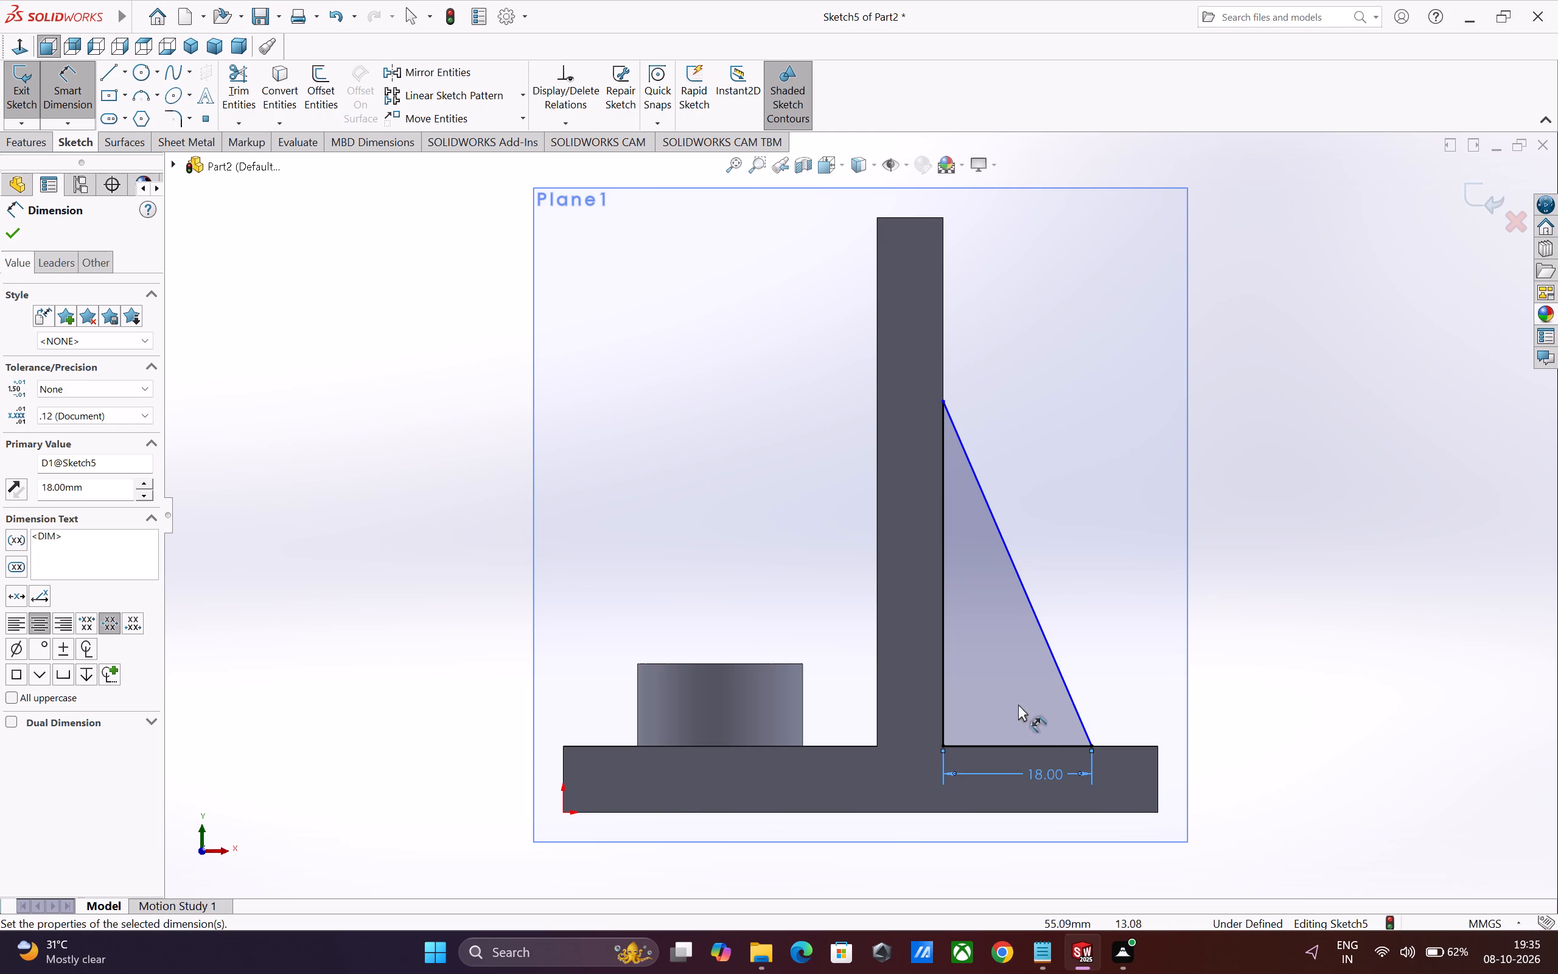
click(940, 607)
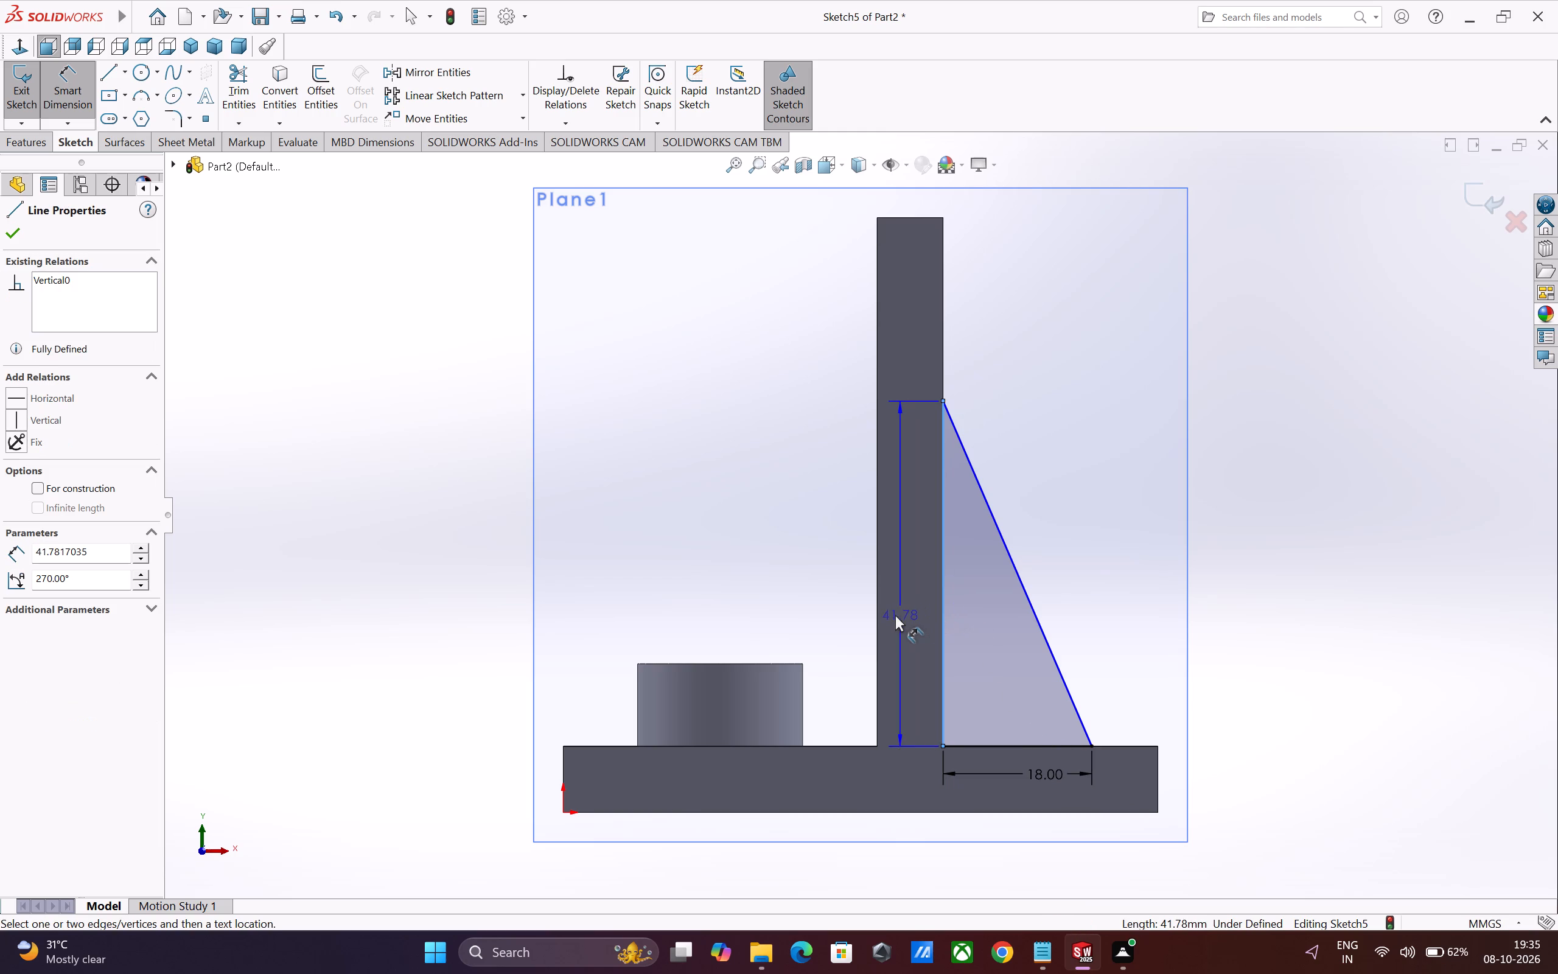
click(905, 617)
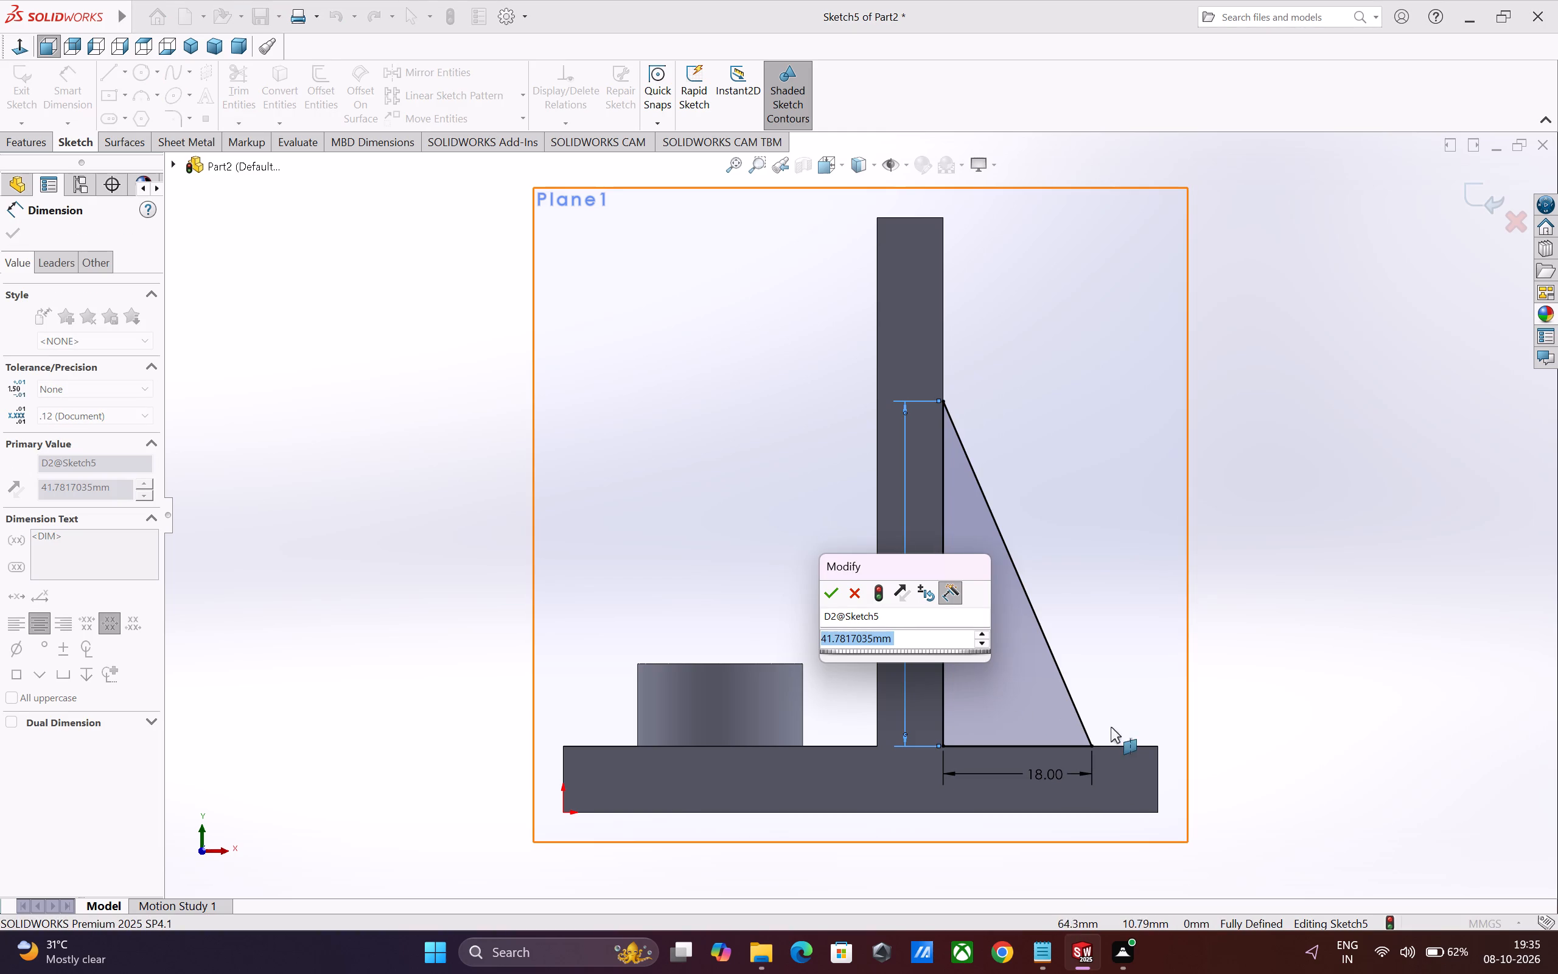
key(4)
key(8)
key(Return)
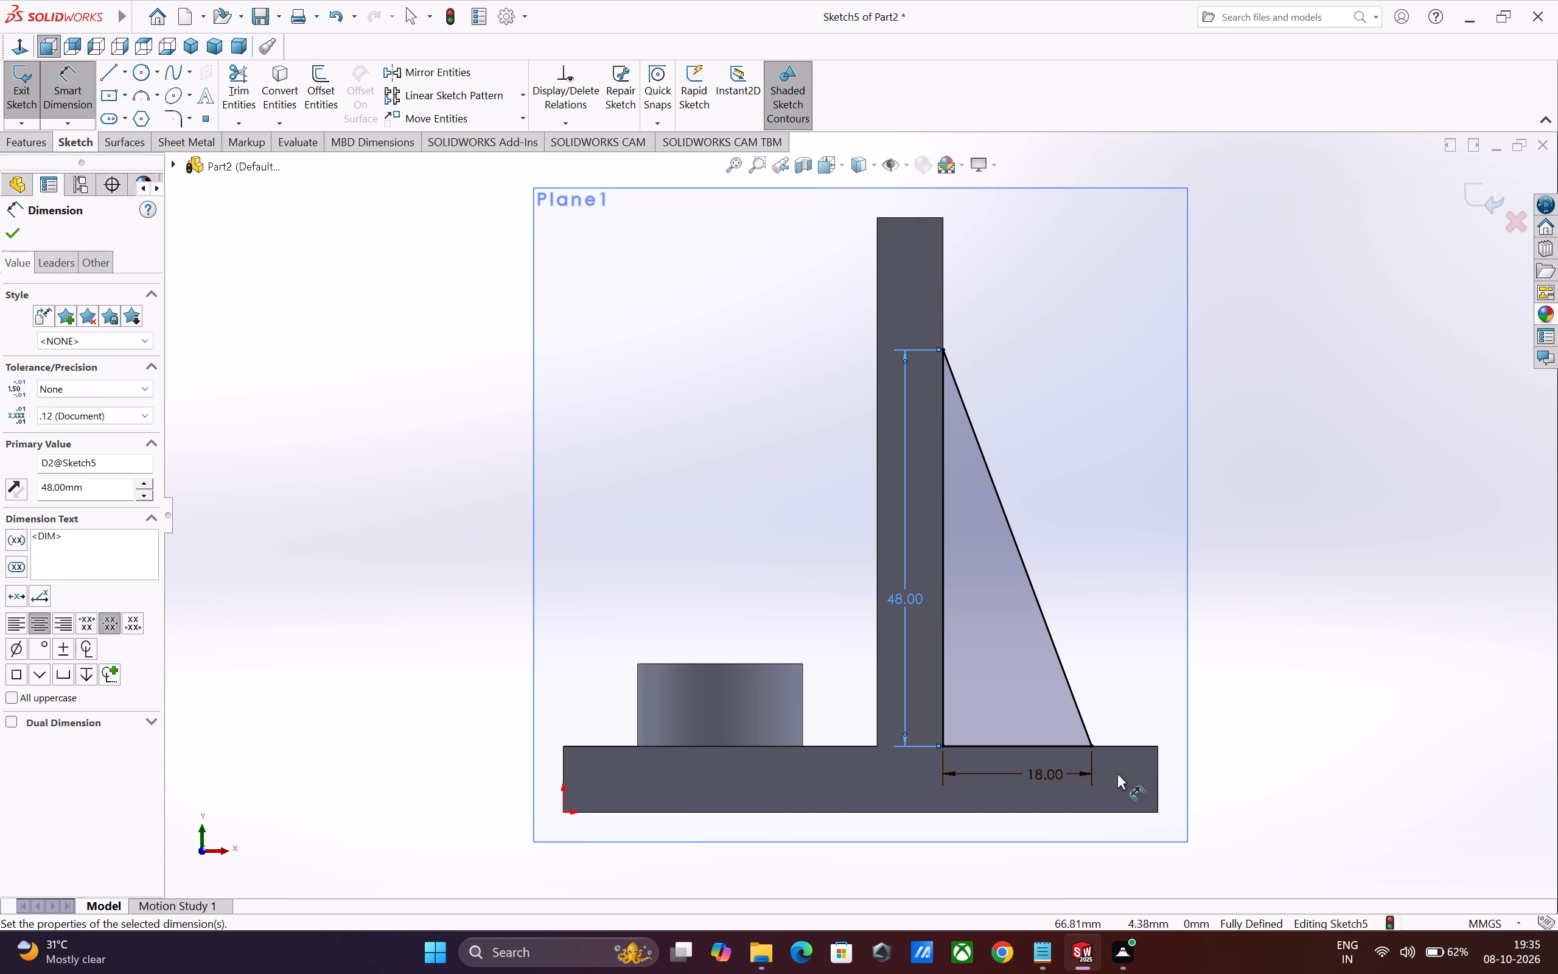
Add a driven dimension between the triangle's outer toe point and the adjacent top end corner of the base.
click(1091, 745)
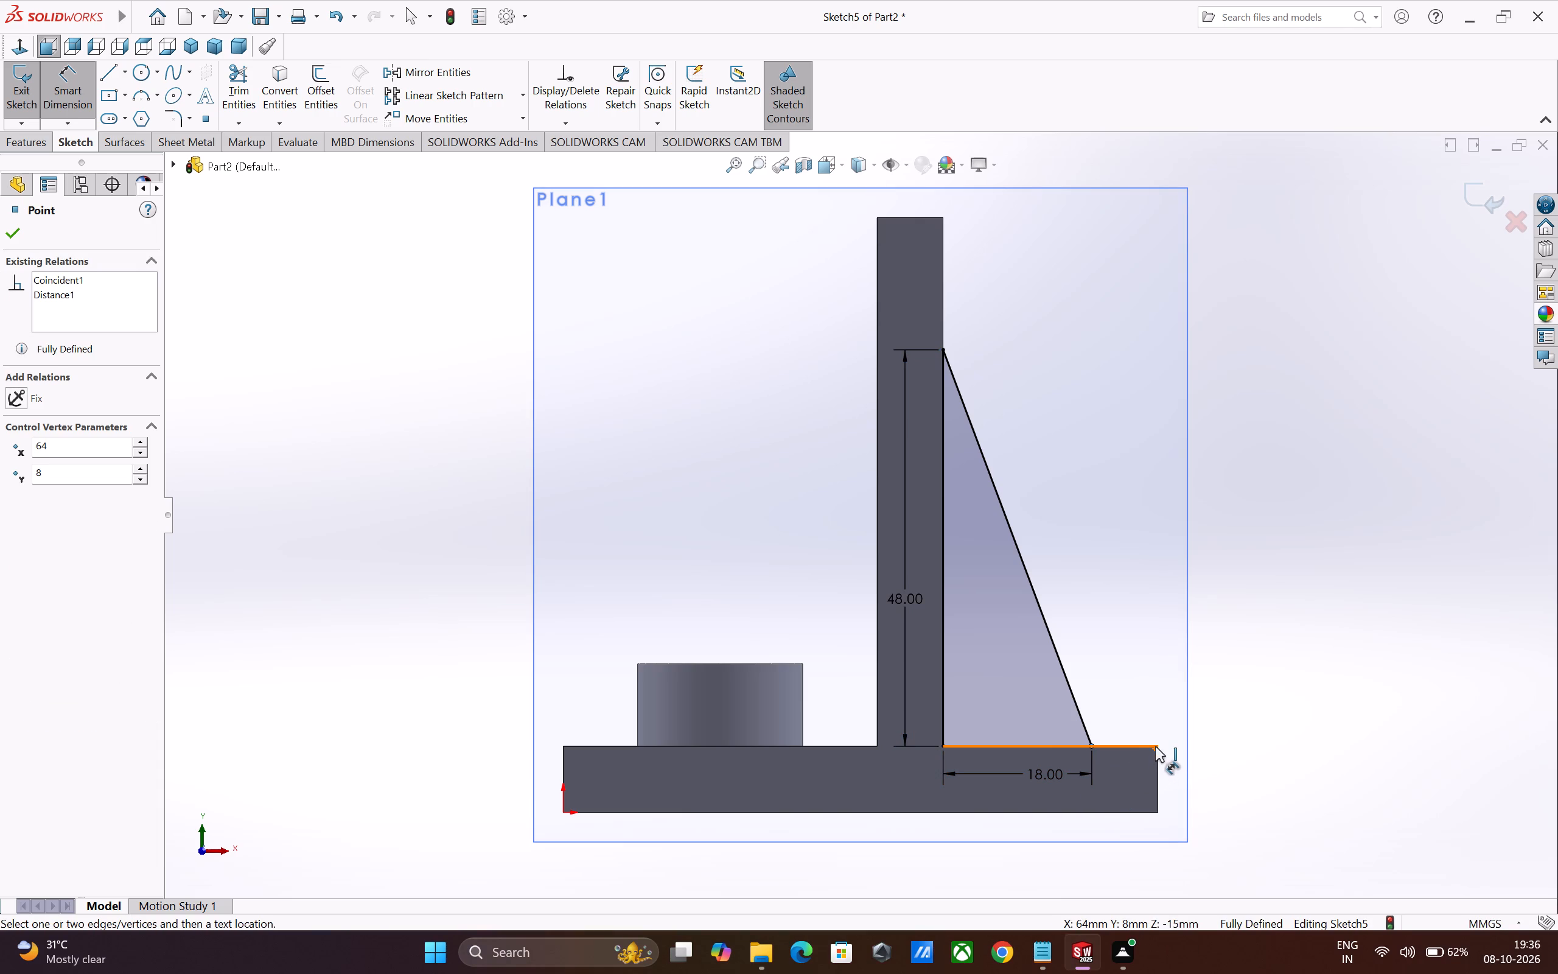
click(1158, 746)
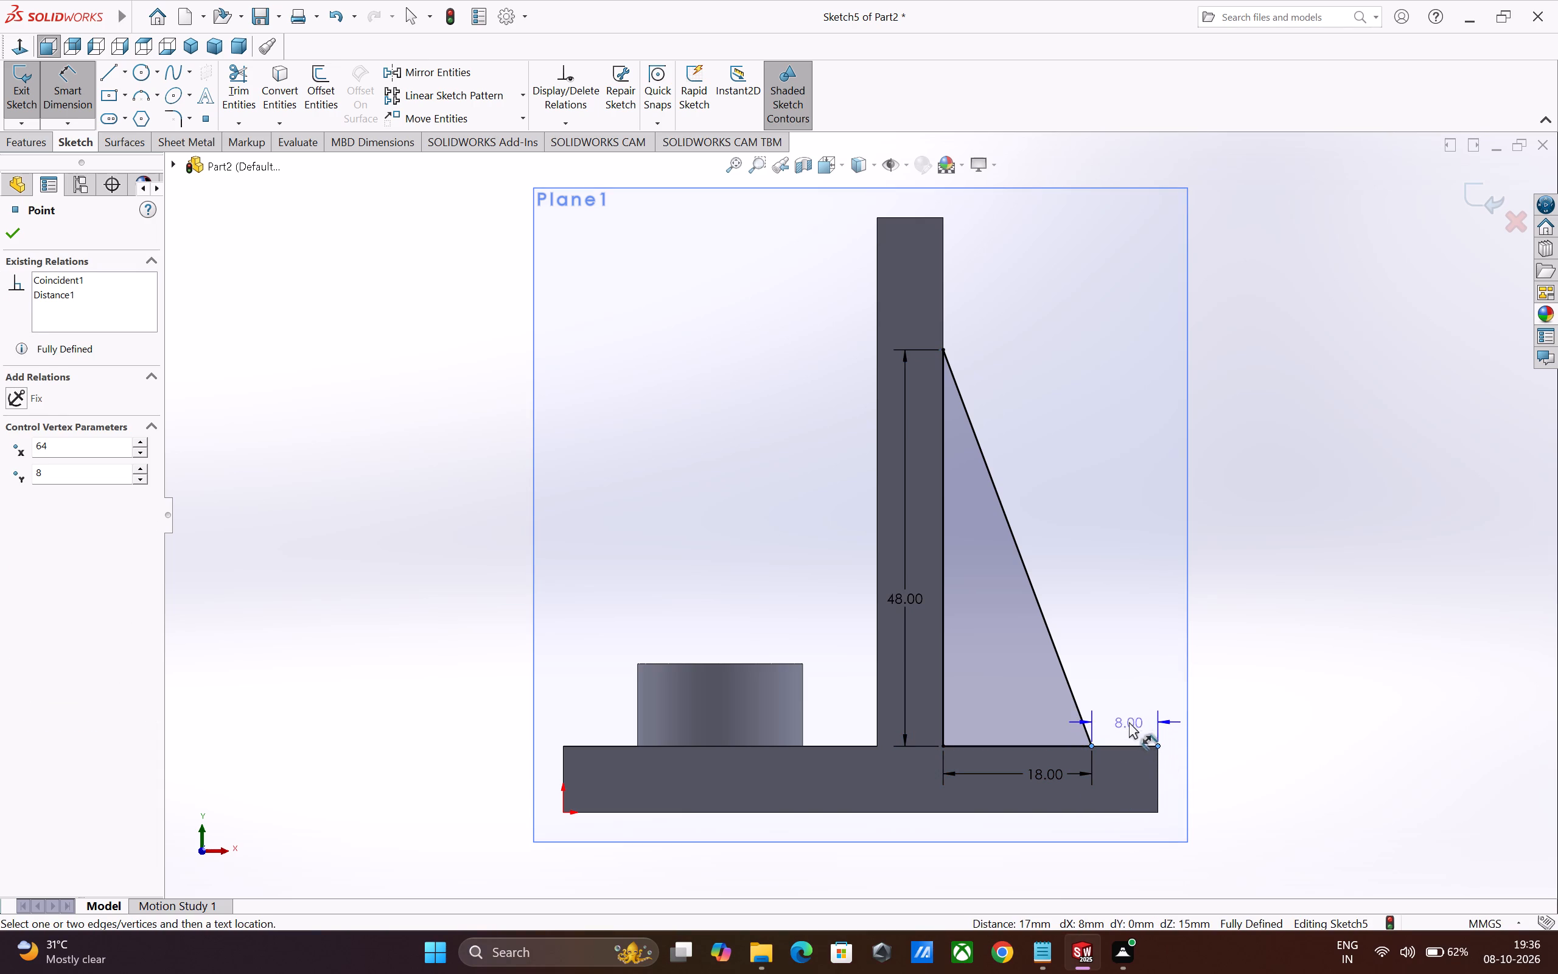
click(1124, 712)
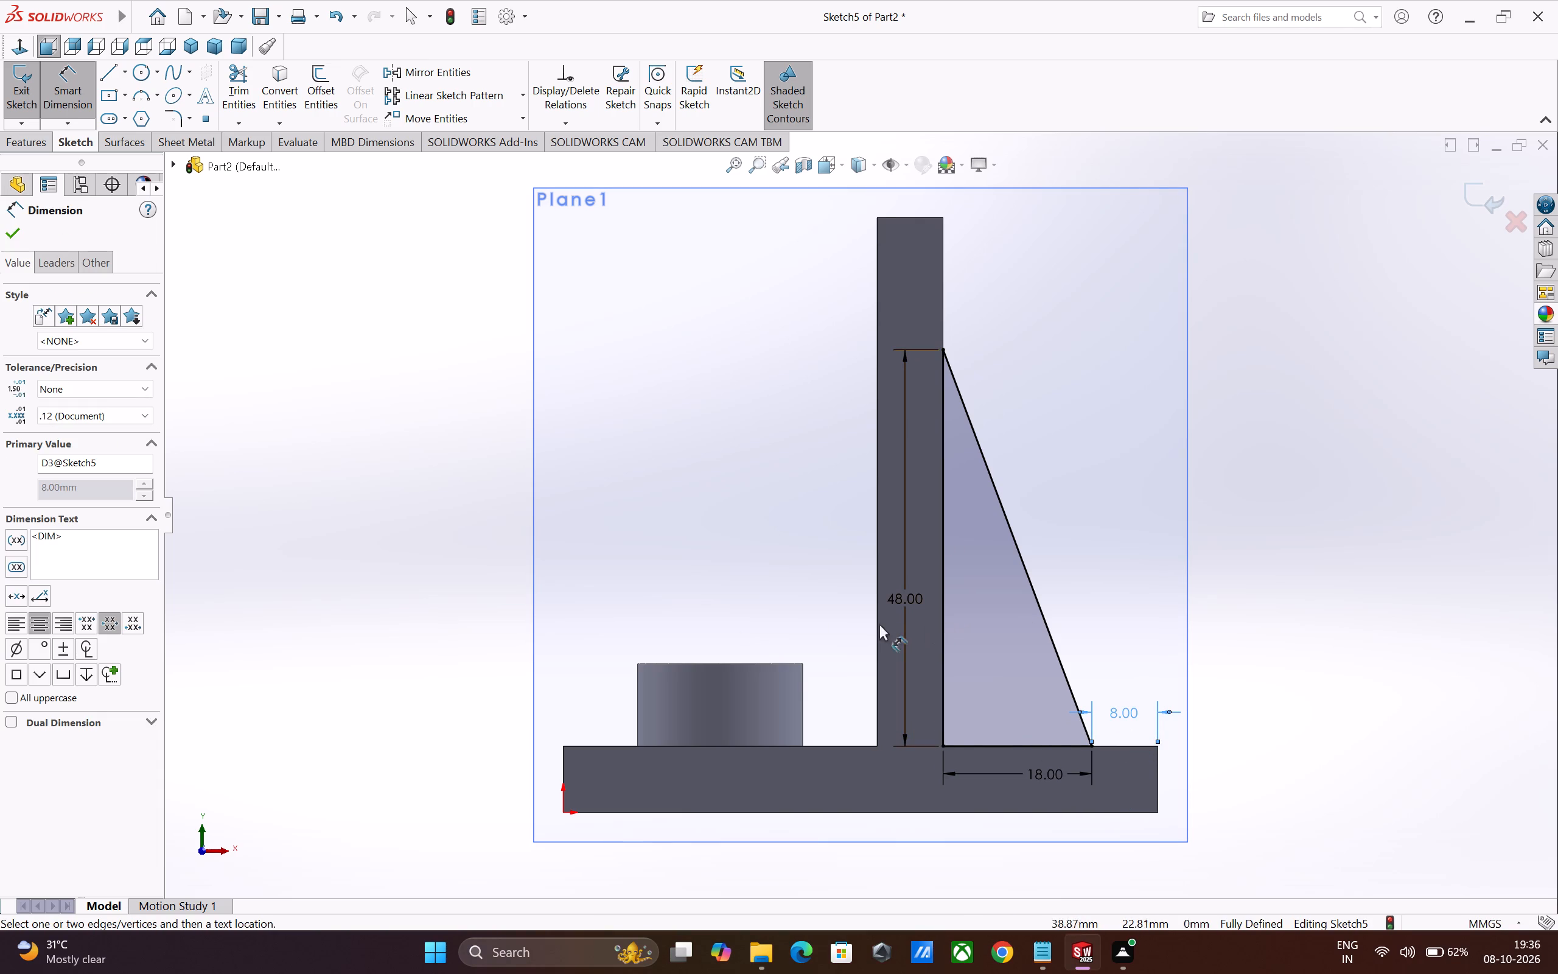
click(12, 236)
Extrude the triangle as a Mid Plane boss 4 mm thick, merged with the wall and base.
click(28, 142)
click(34, 108)
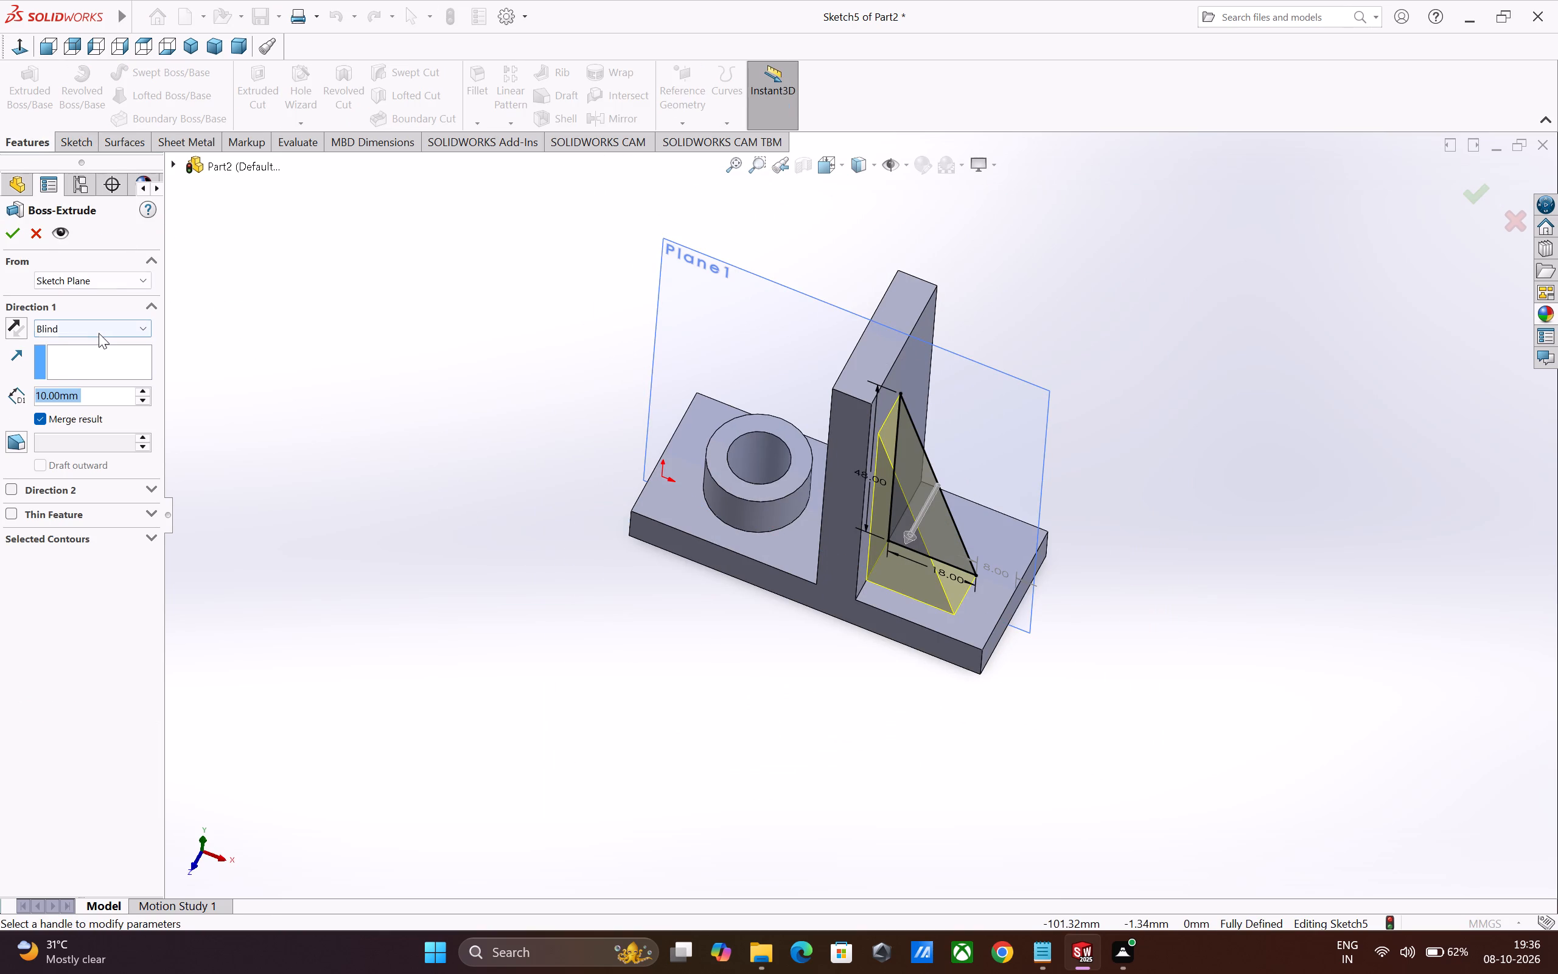
click(105, 332)
click(119, 418)
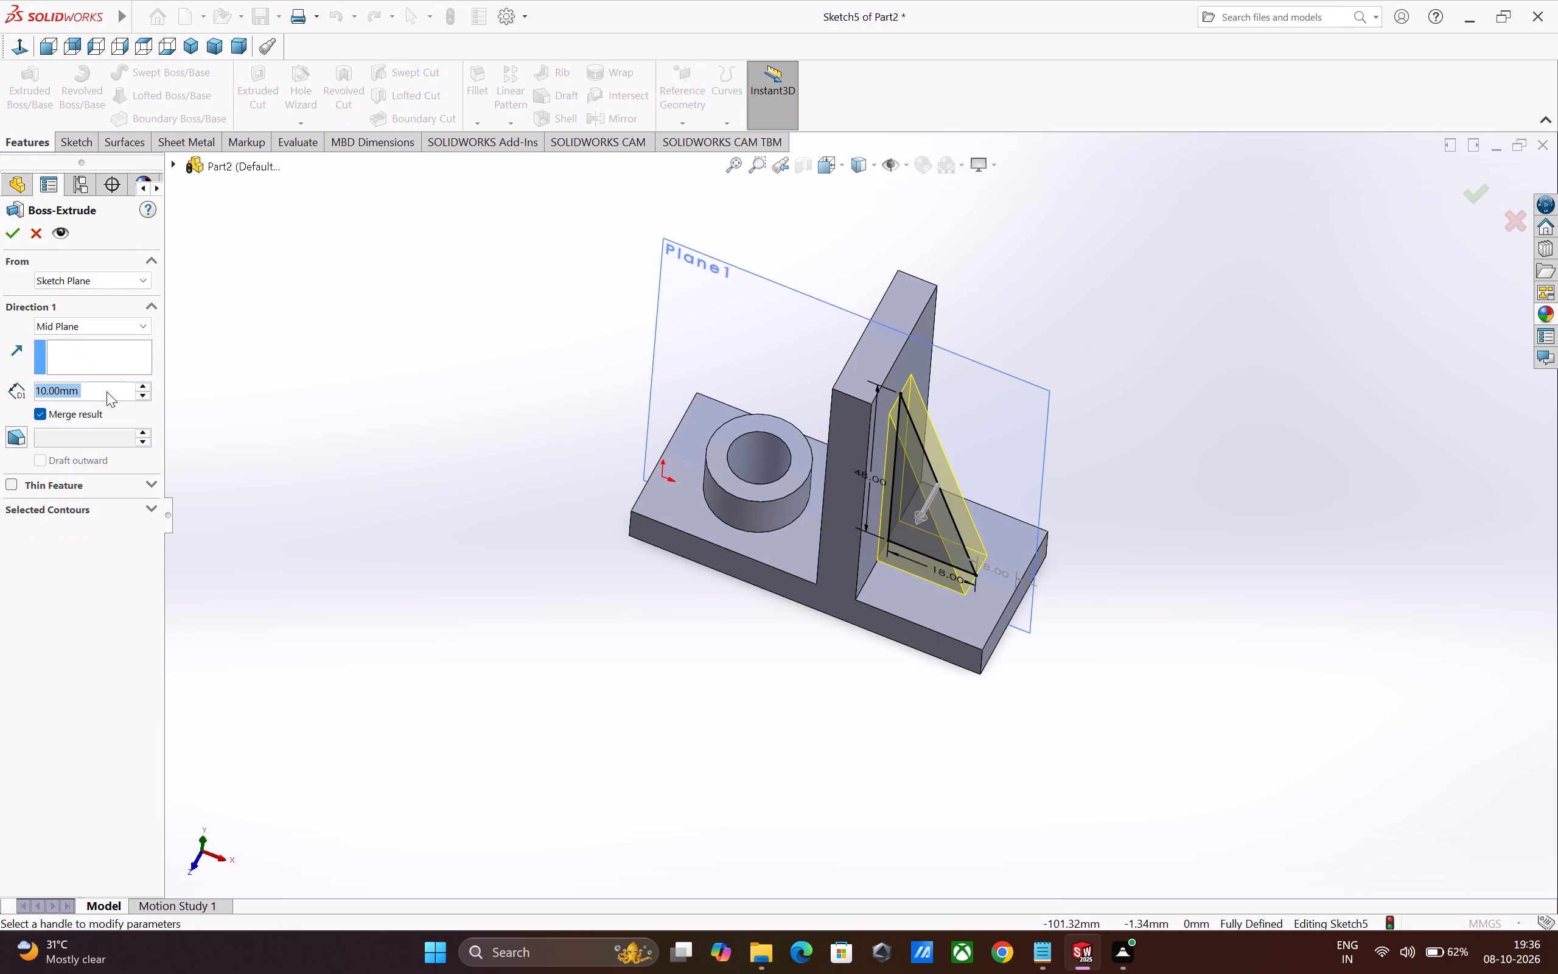
double_click(97, 393)
key(4)
key(Return)
middle_drag(1116, 765, 1042, 741)
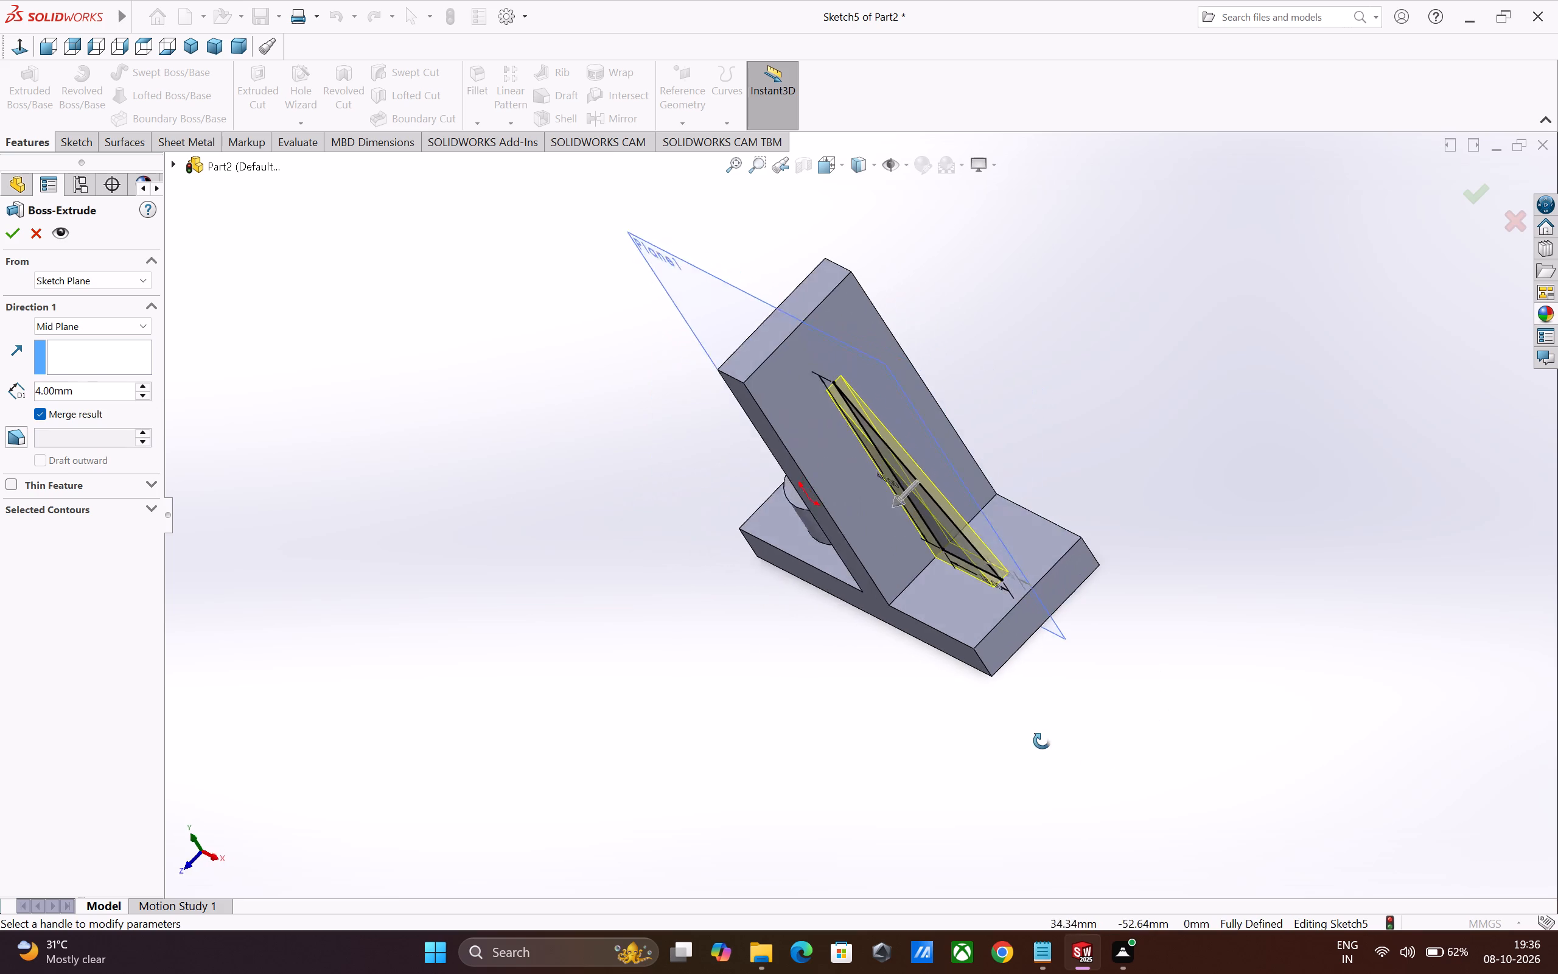
middle_drag(1042, 741, 1011, 738)
click(9, 240)
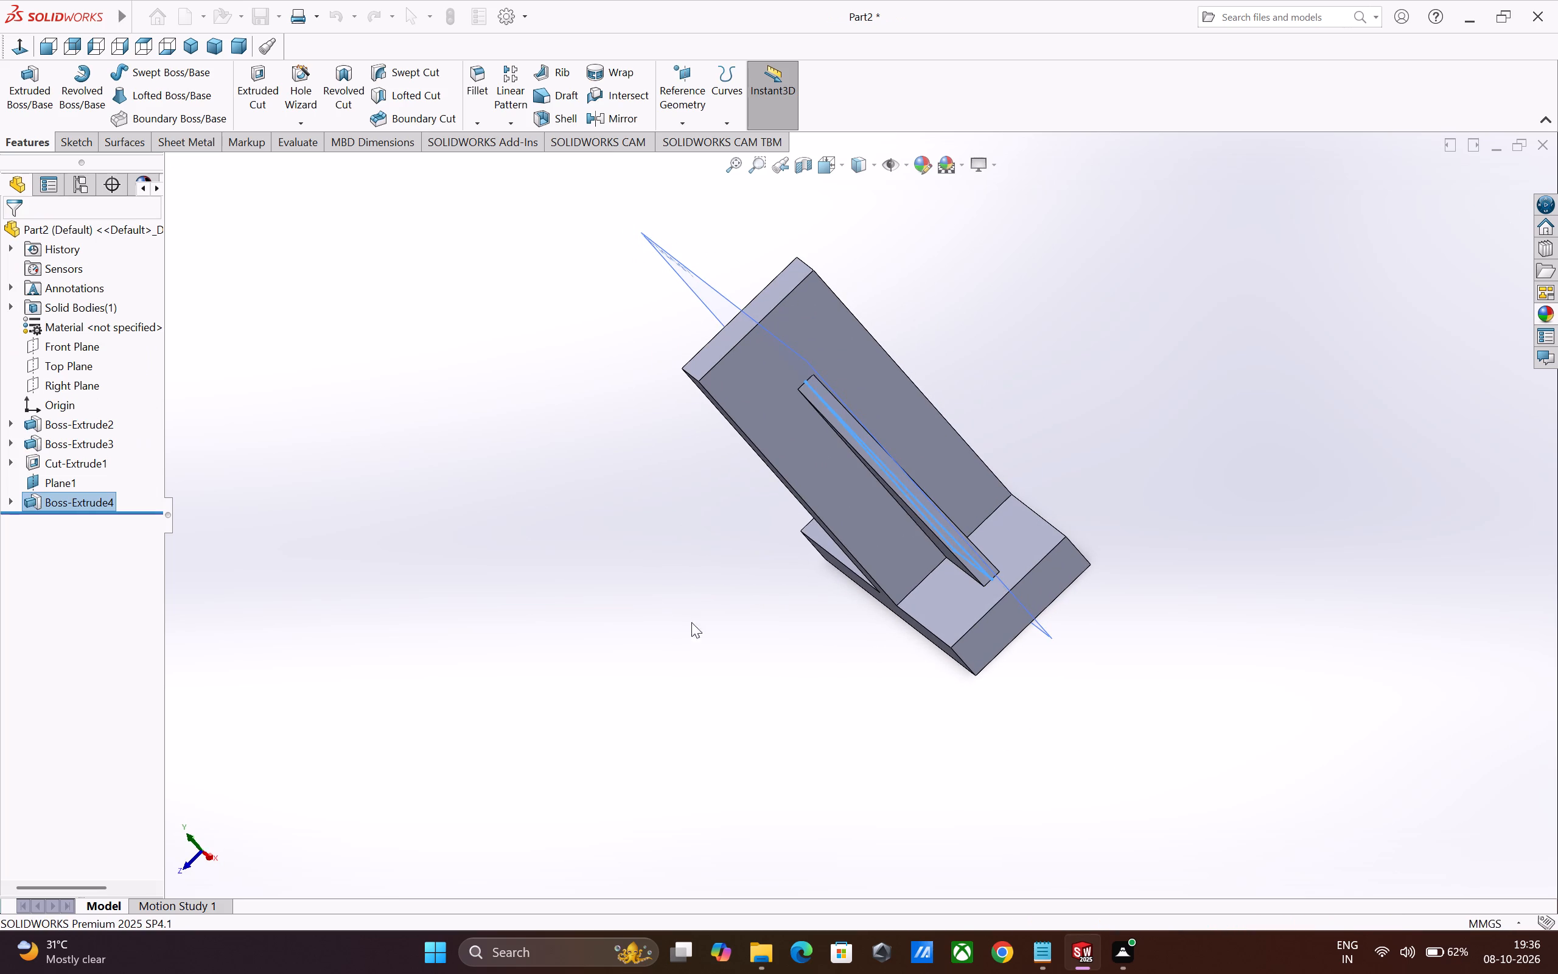
click(699, 624)
Hide the offset reference plane that runs through the triangular rib.
middle_drag(694, 699, 726, 686)
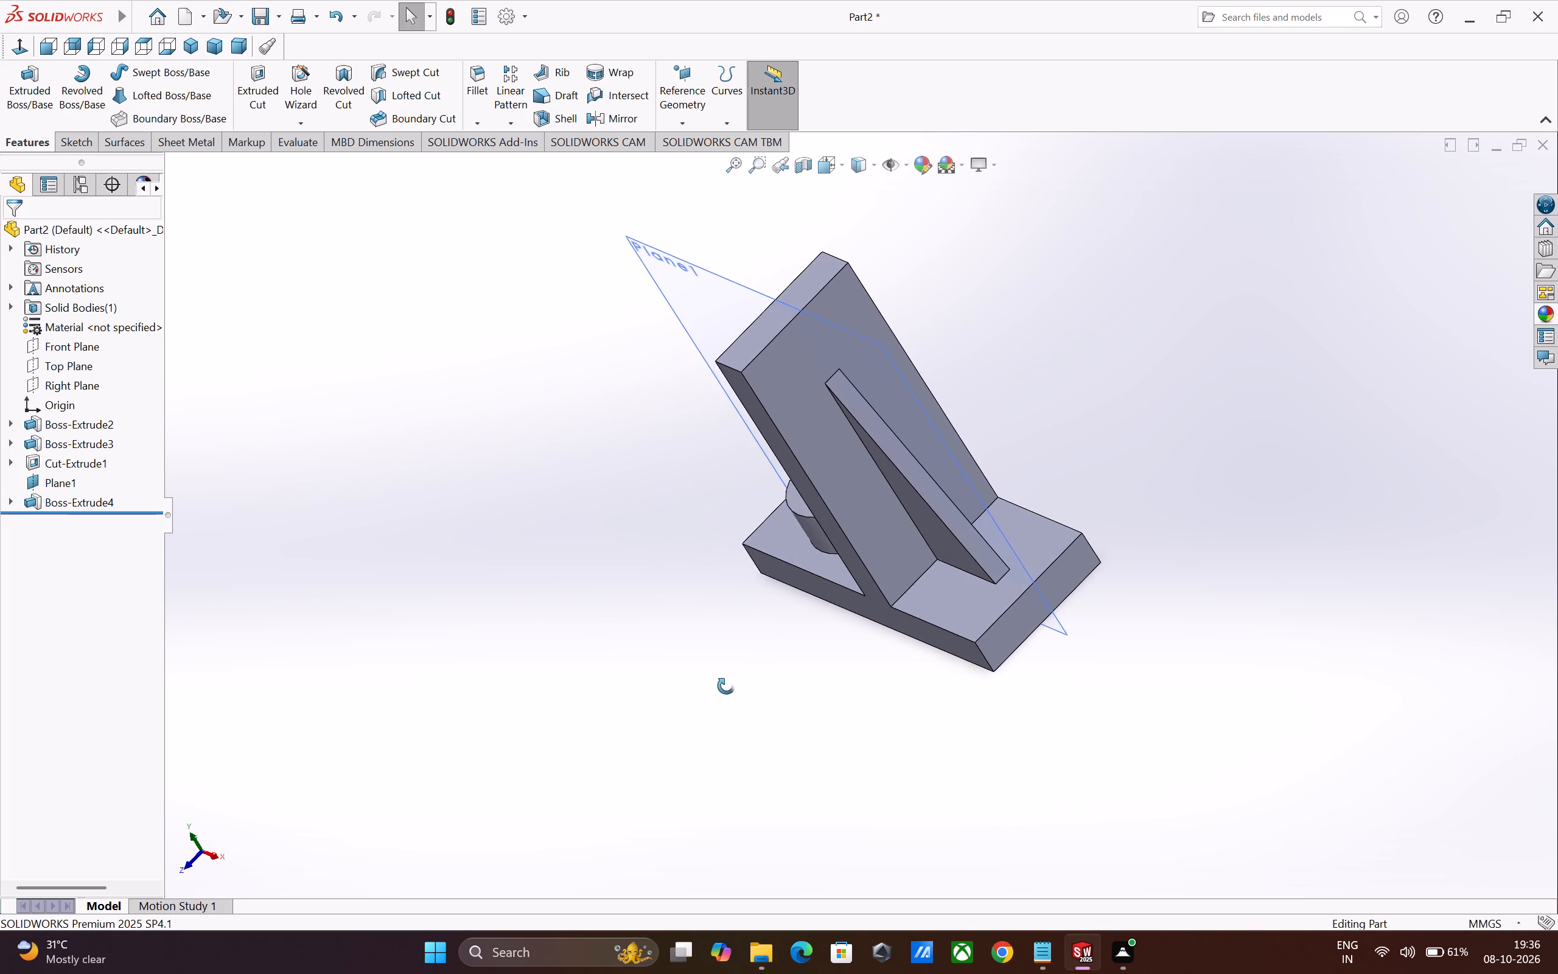
middle_drag(726, 686, 682, 680)
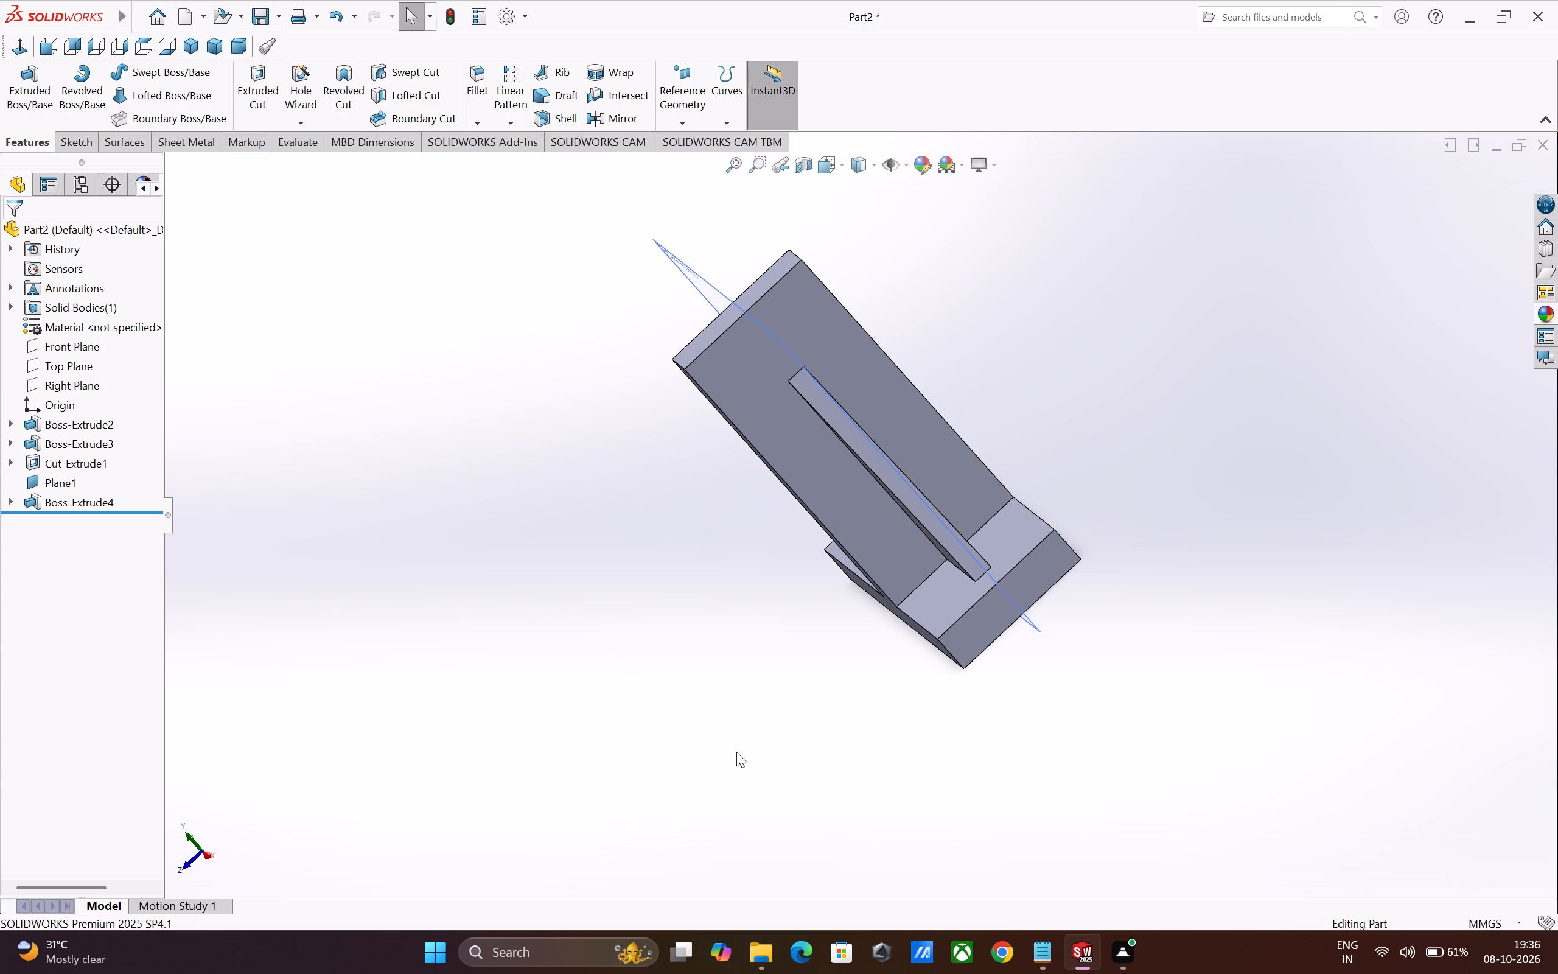
click(691, 279)
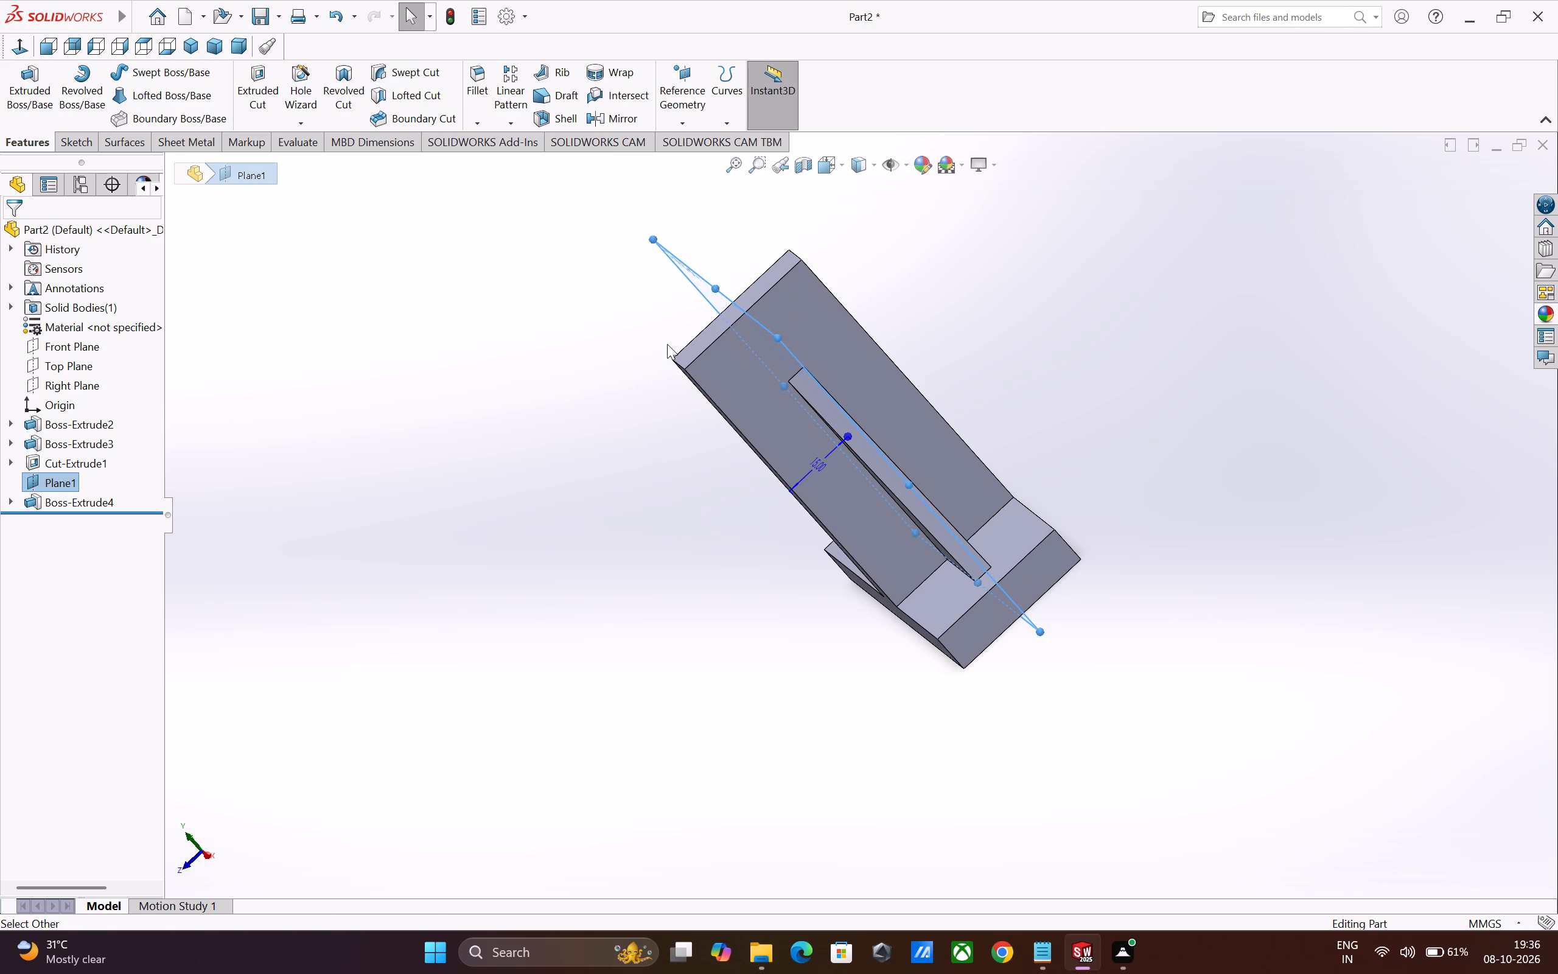
click(590, 412)
key(Escape)
click(688, 278)
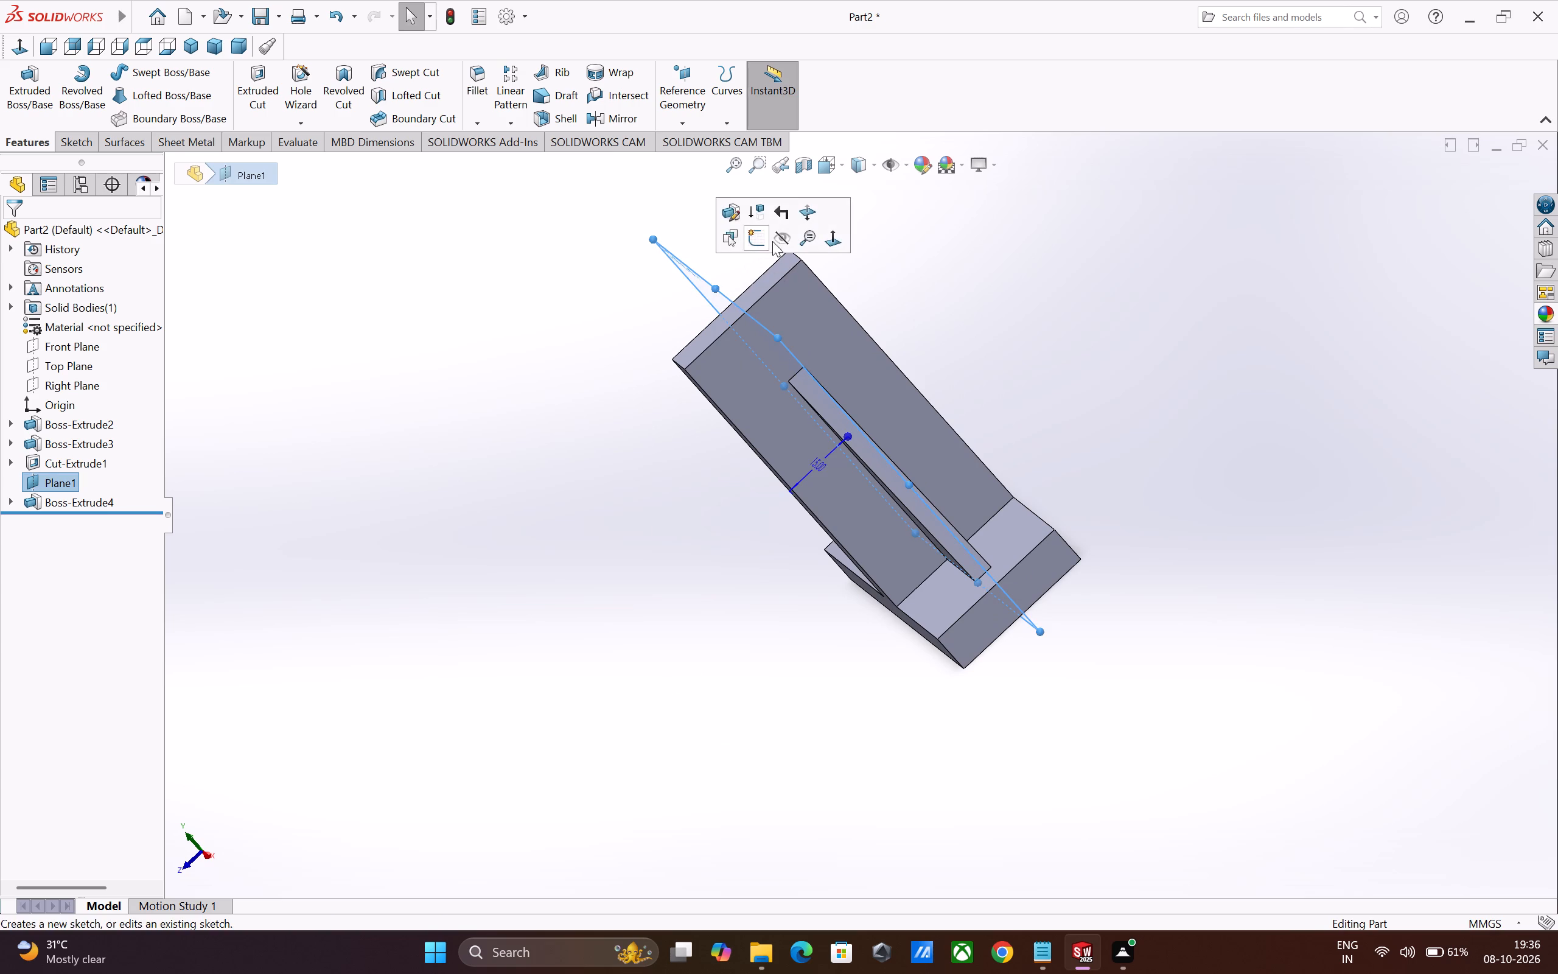
click(778, 239)
click(634, 621)
Fillet the edge where the triangular rib's front side face meets the base with a 1 mm radius.
middle_drag(642, 612, 708, 568)
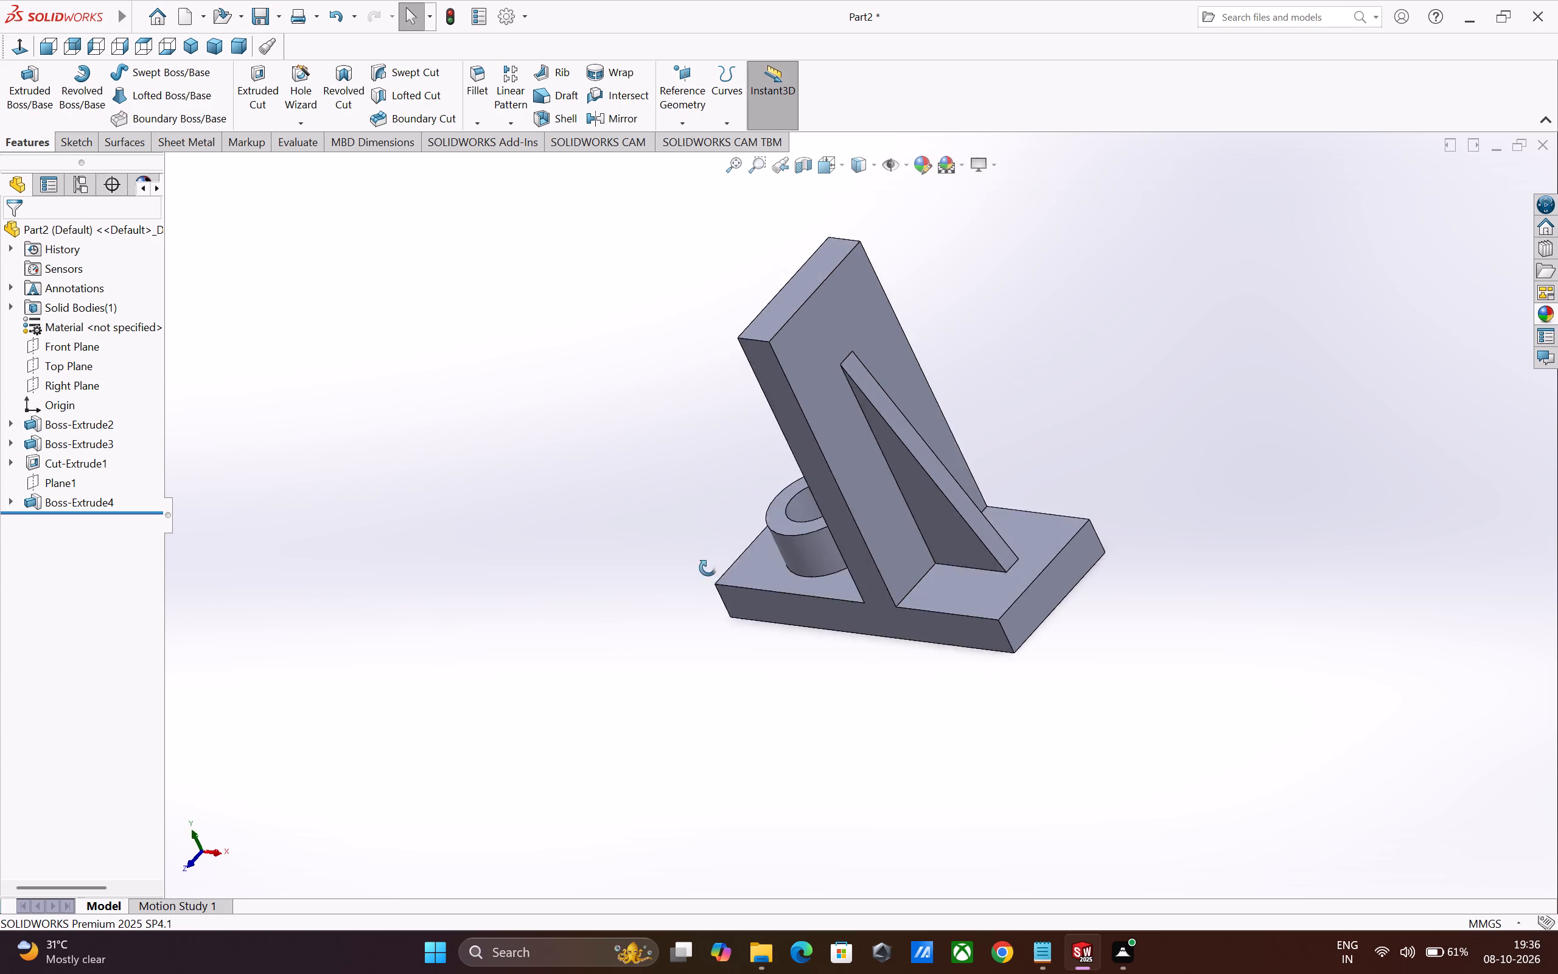
middle_drag(708, 568, 769, 532)
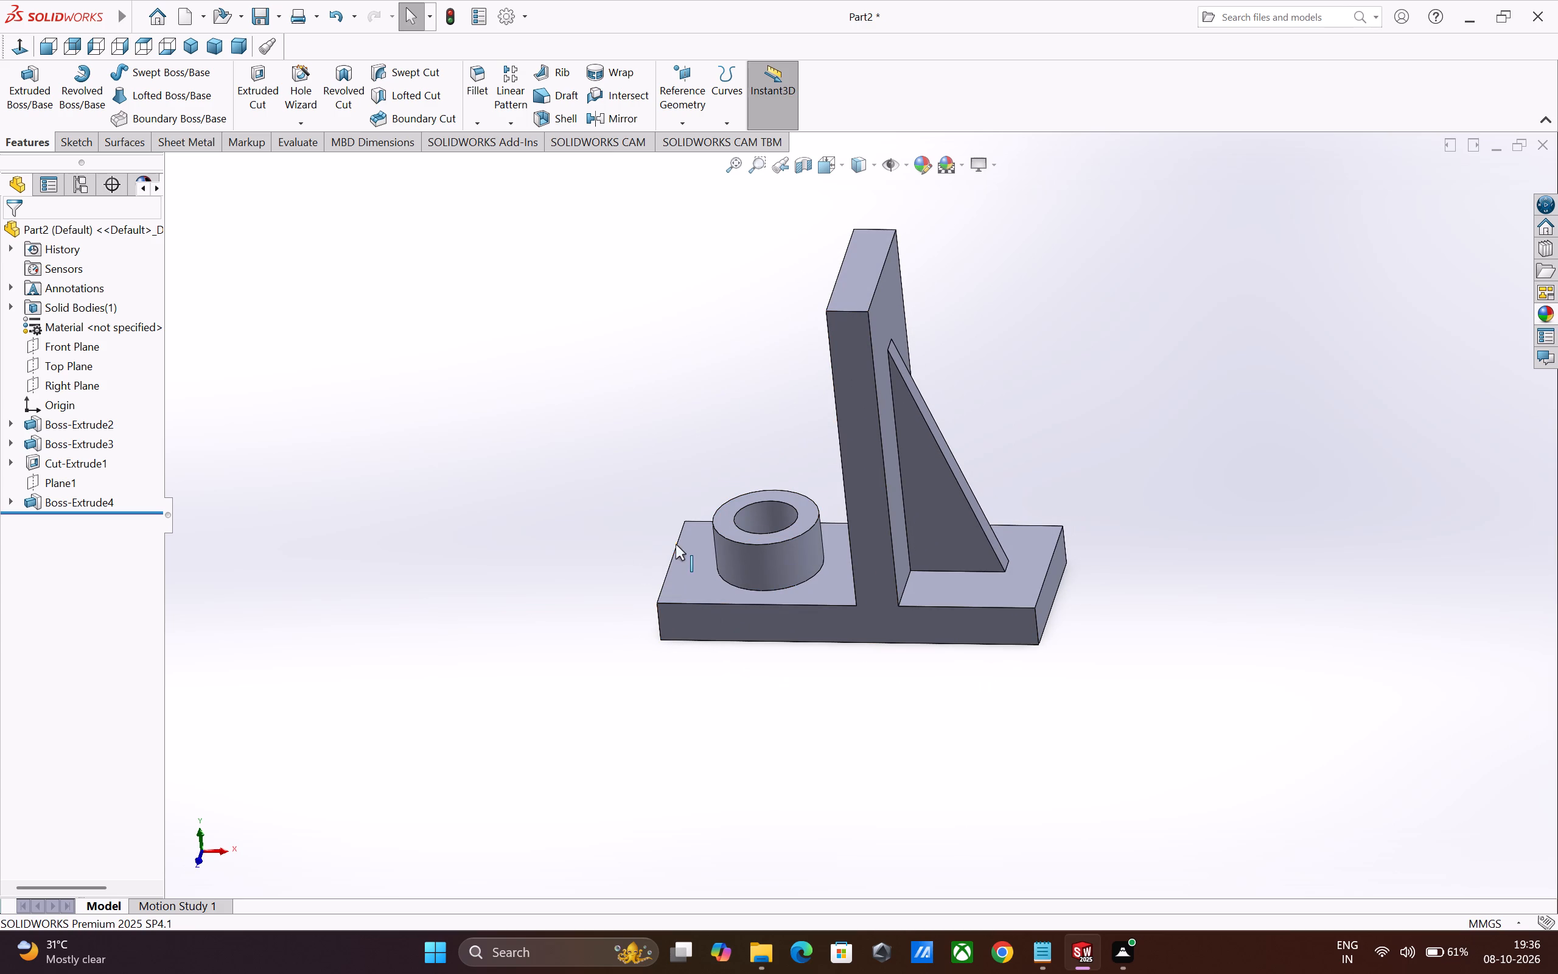
click(482, 124)
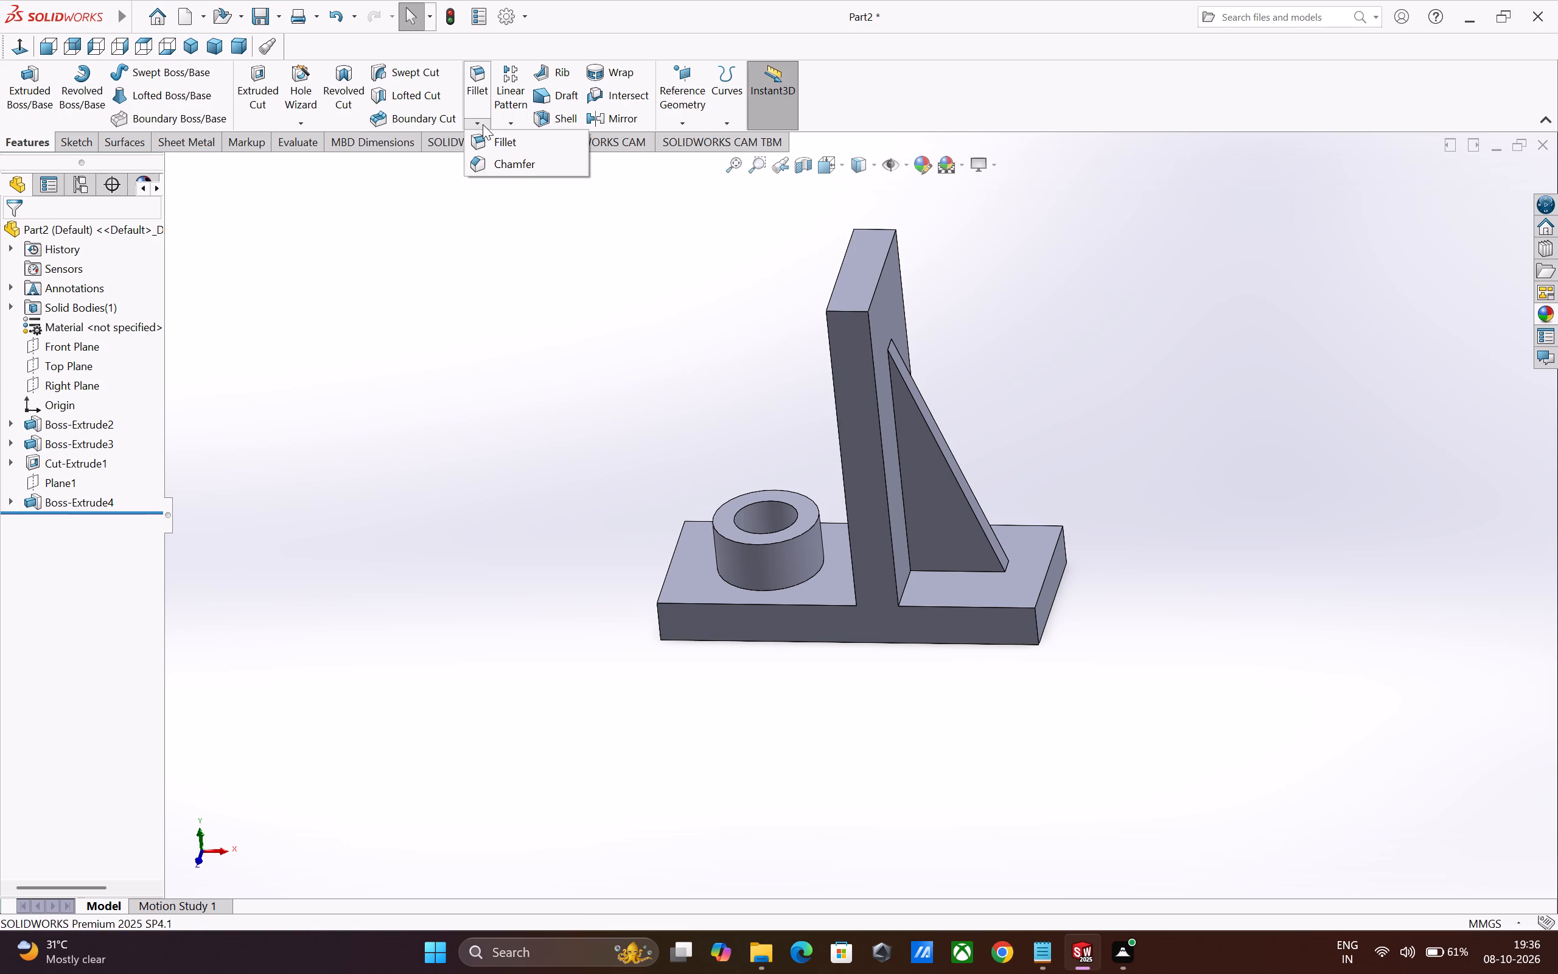
click(493, 143)
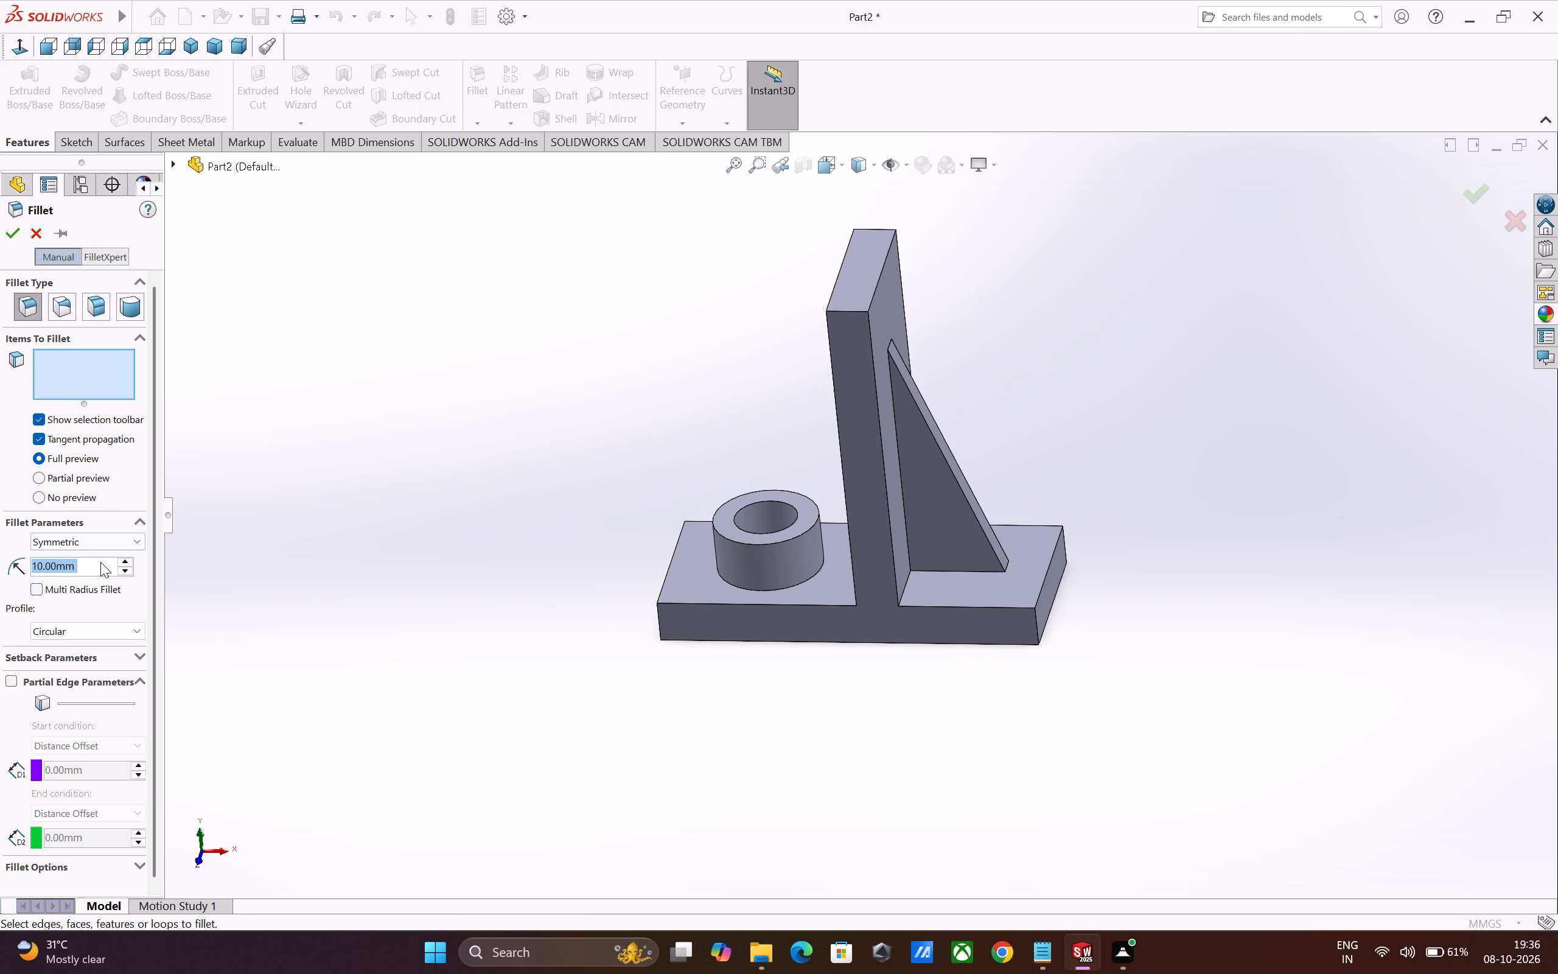
double_click(92, 568)
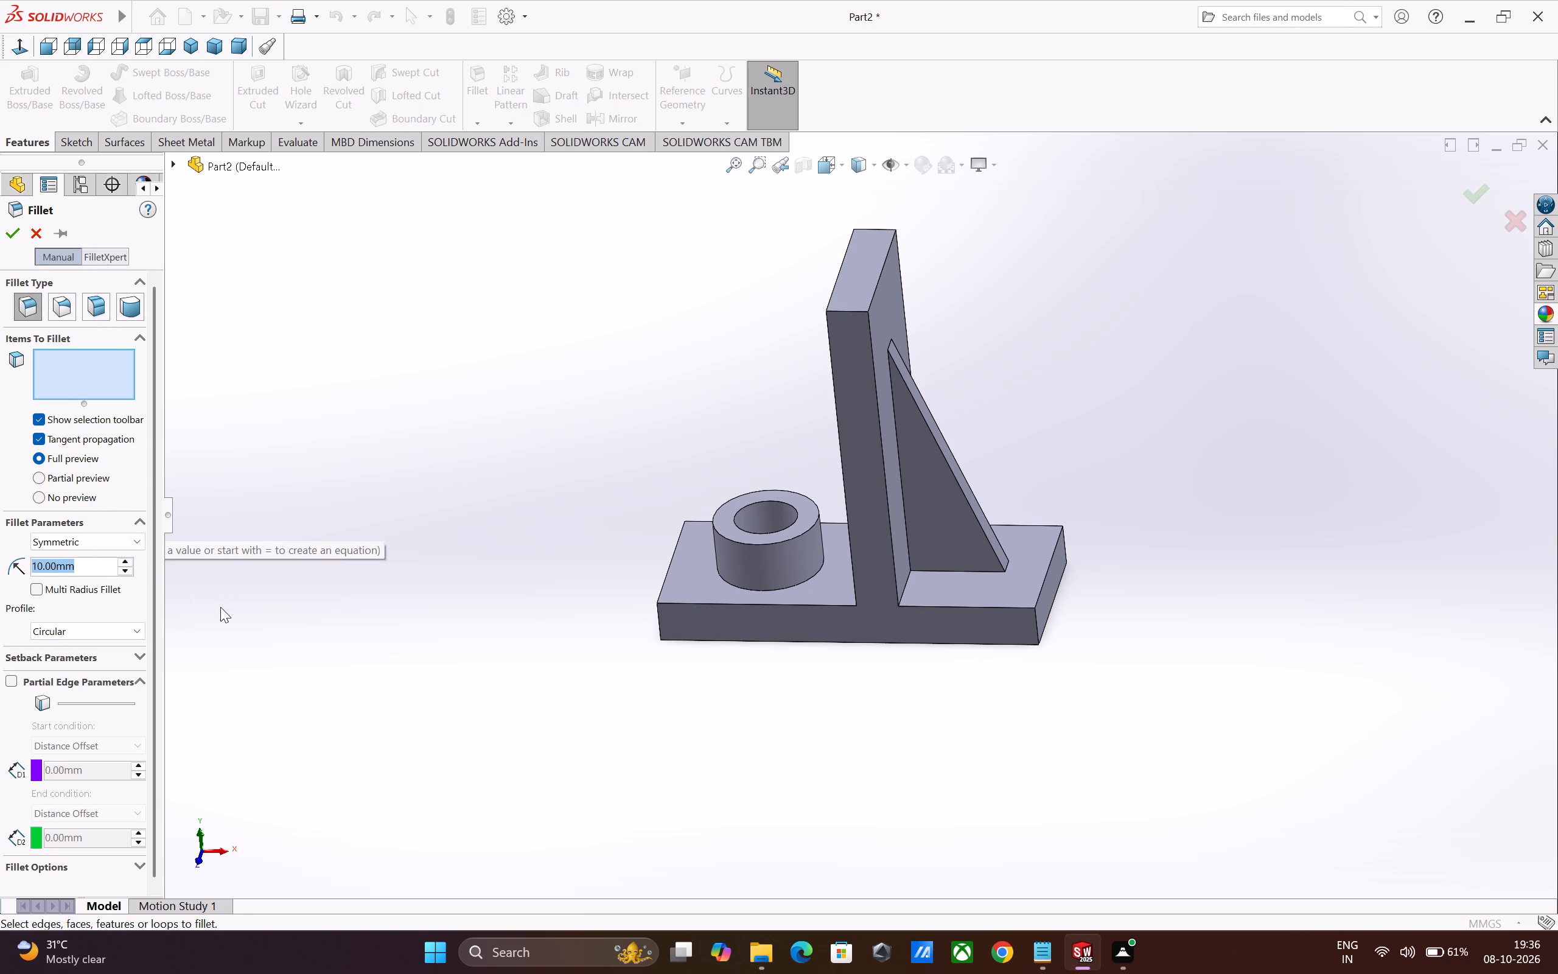
key(1)
key(Return)
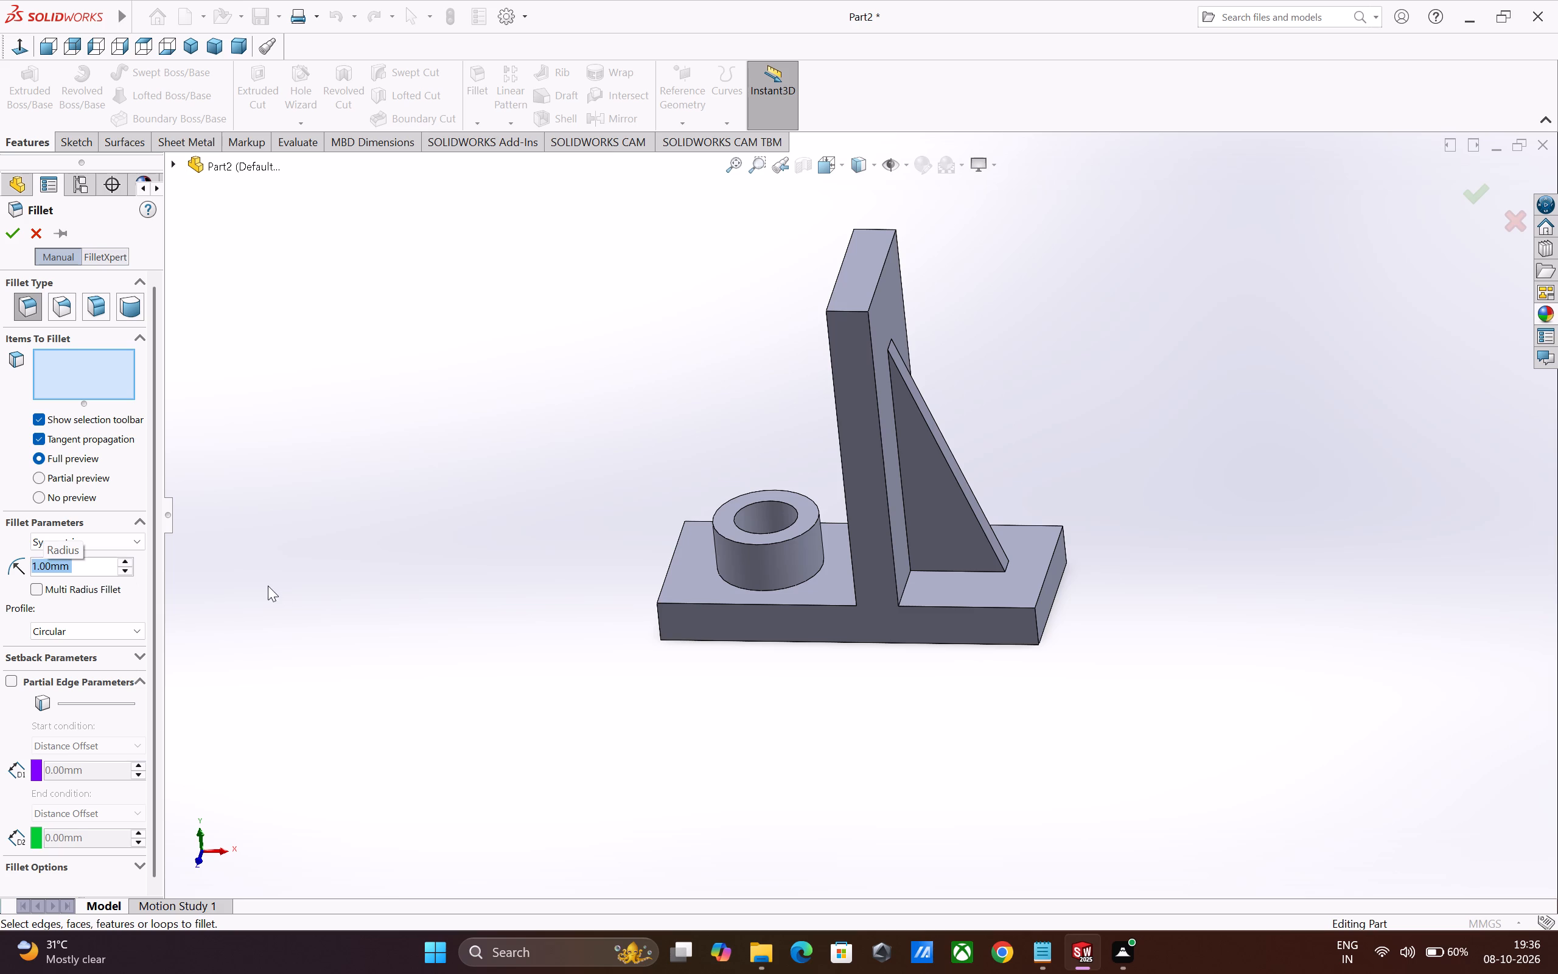
click(941, 569)
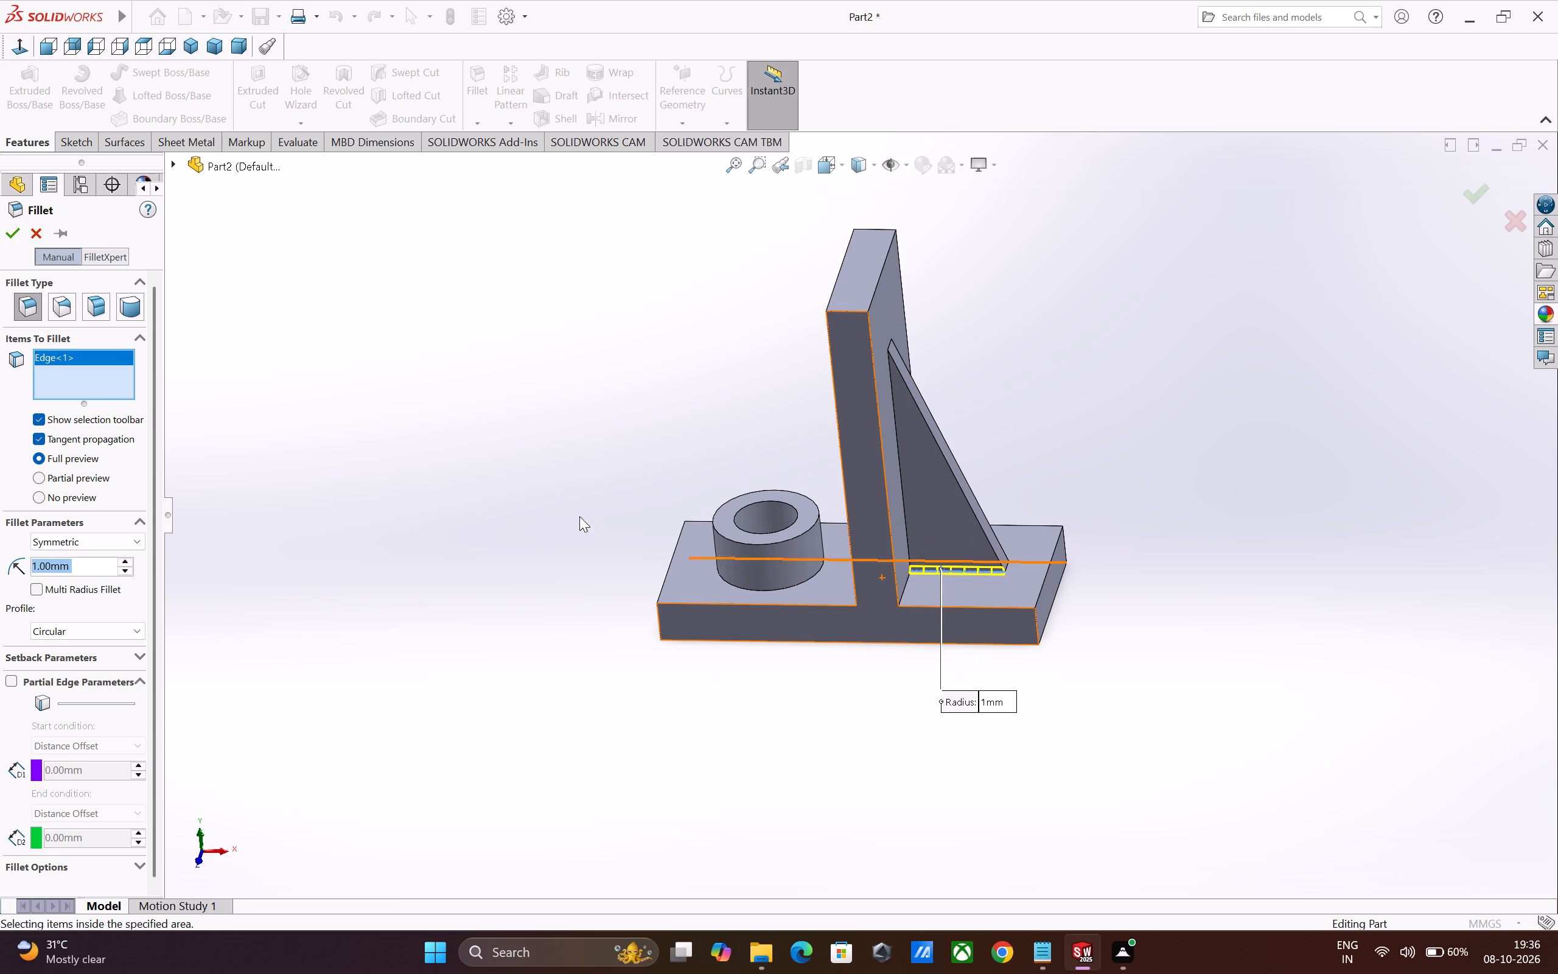
click(15, 230)
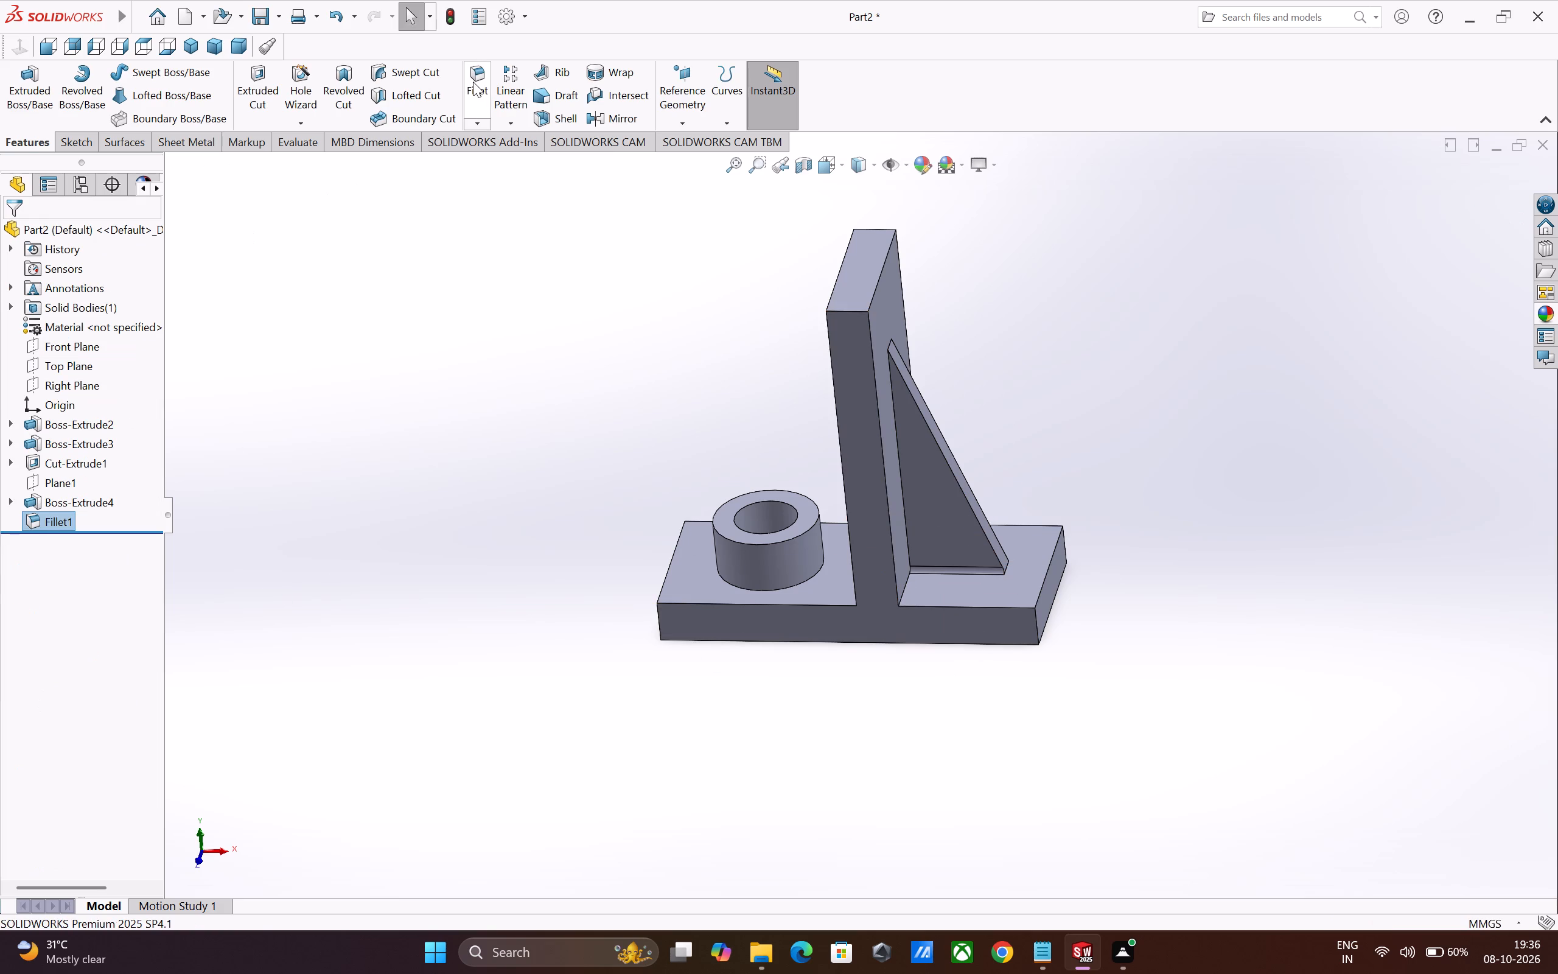
Add 1 mm fillets where the rib meets the base, one at the toe edge and one along the opposite side face.
click(473, 82)
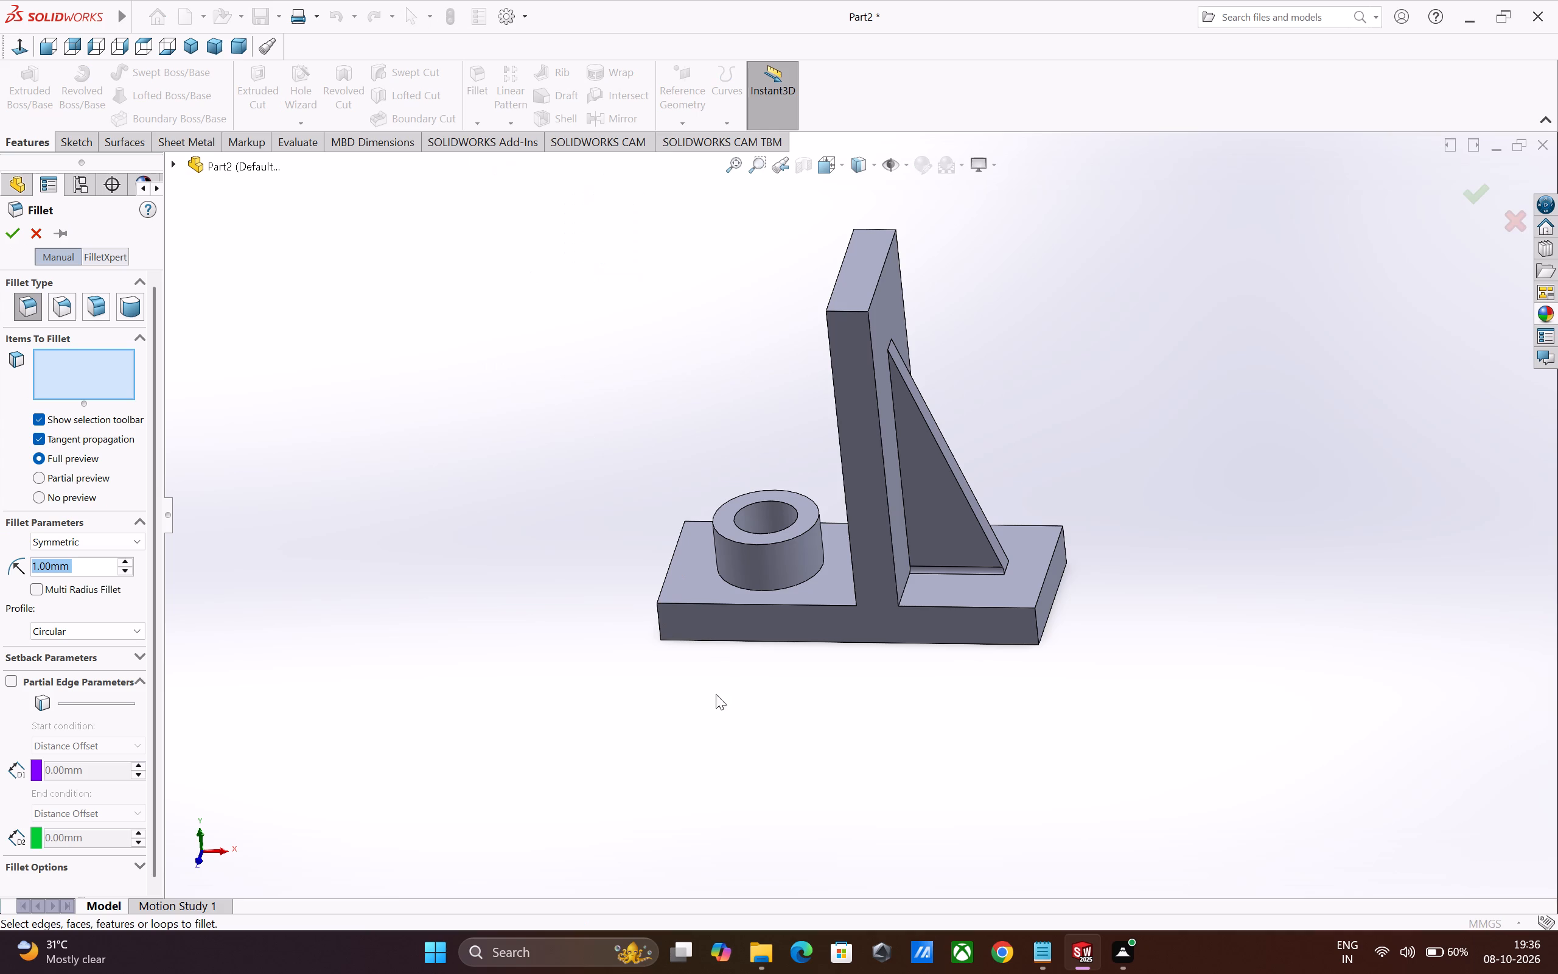
middle_drag(1122, 697, 1055, 723)
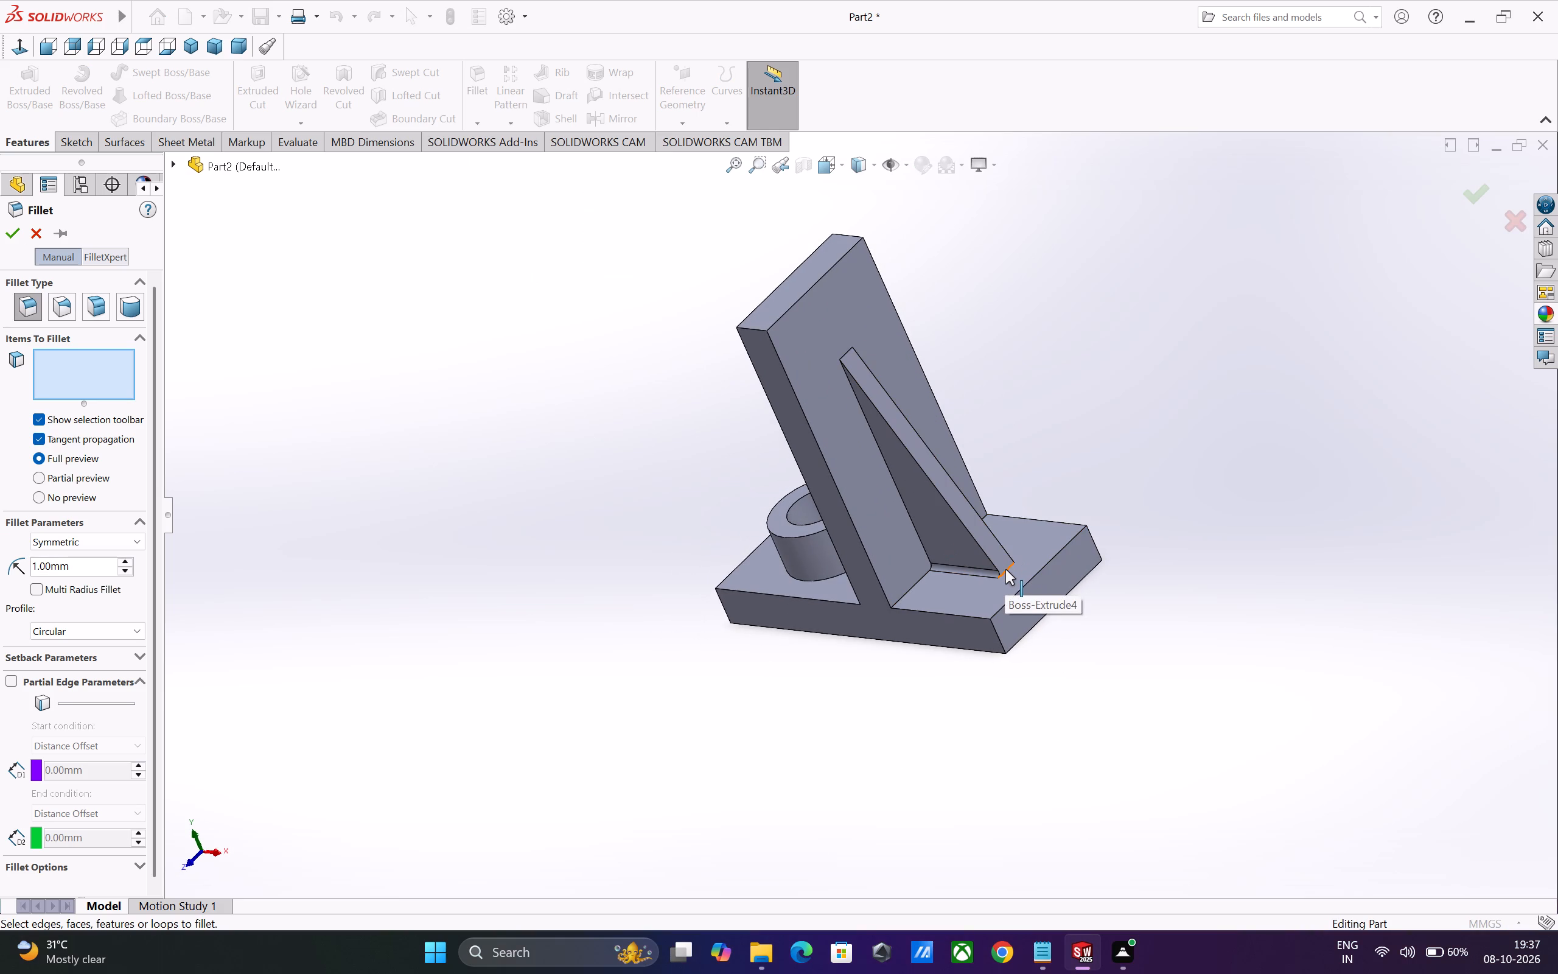
click(1005, 569)
click(13, 234)
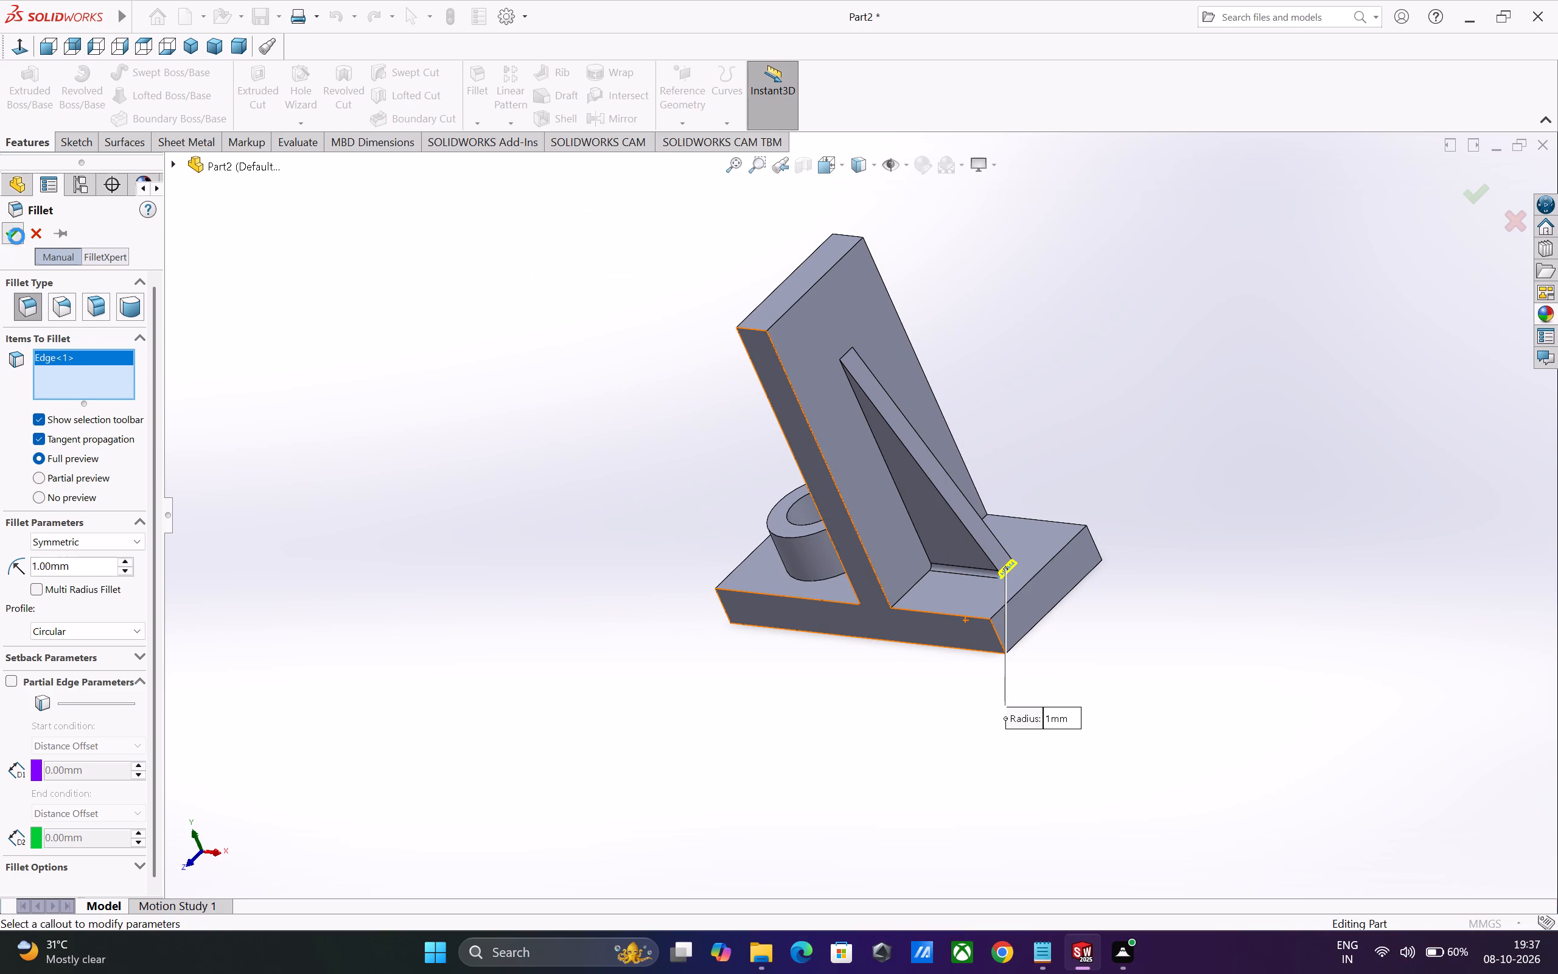
middle_drag(1069, 754, 969, 862)
click(484, 82)
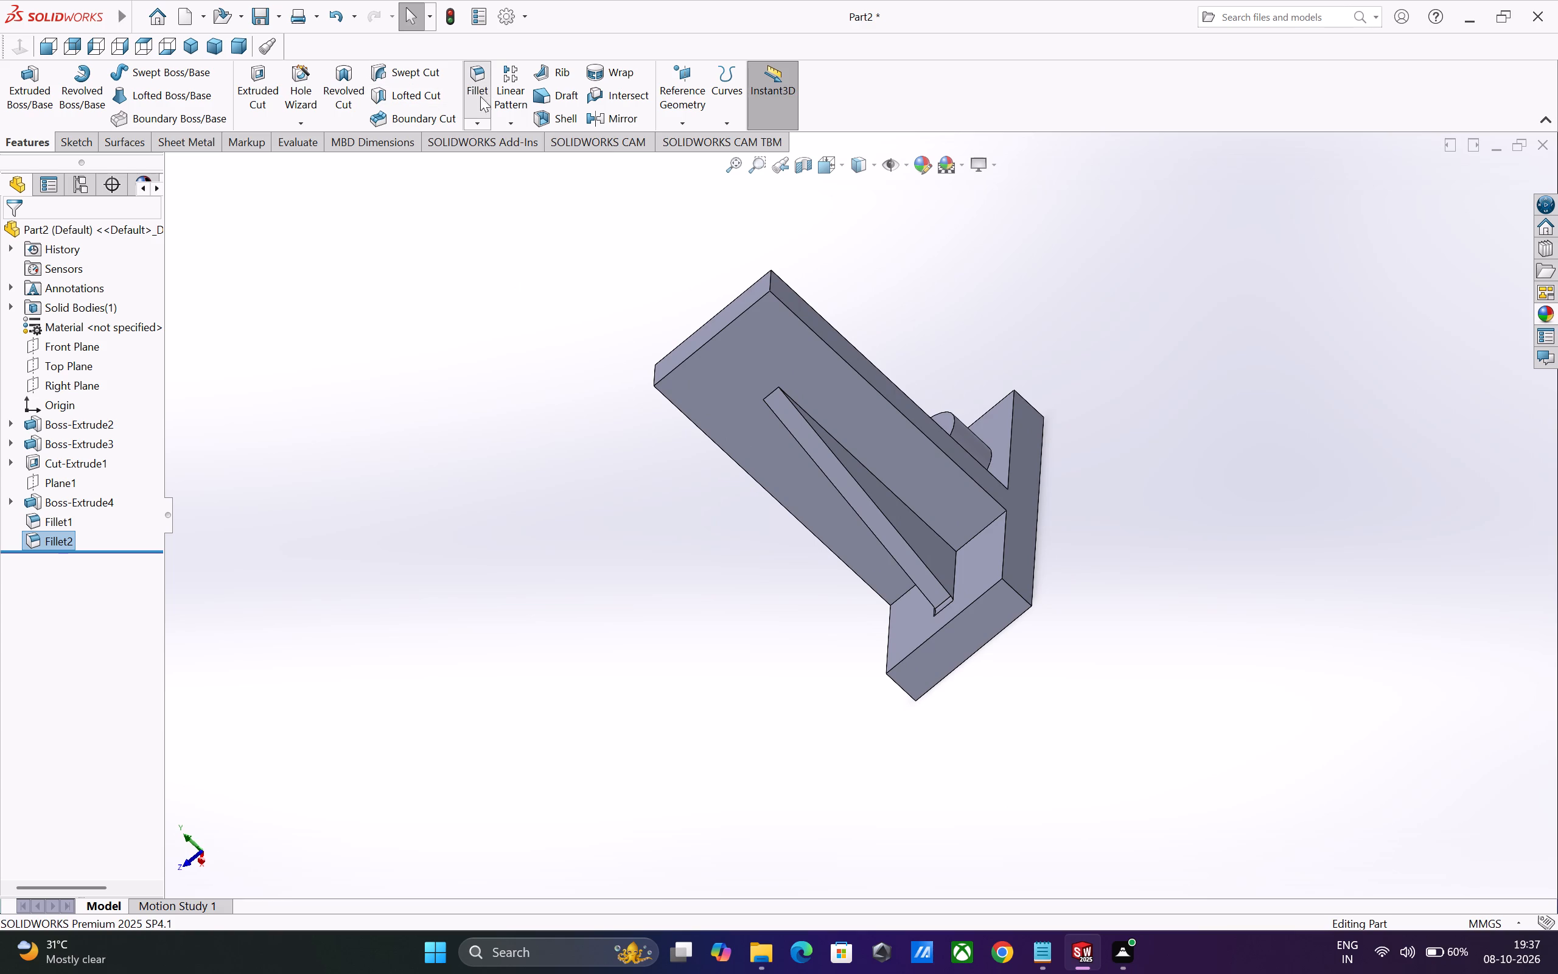
click(954, 566)
click(12, 236)
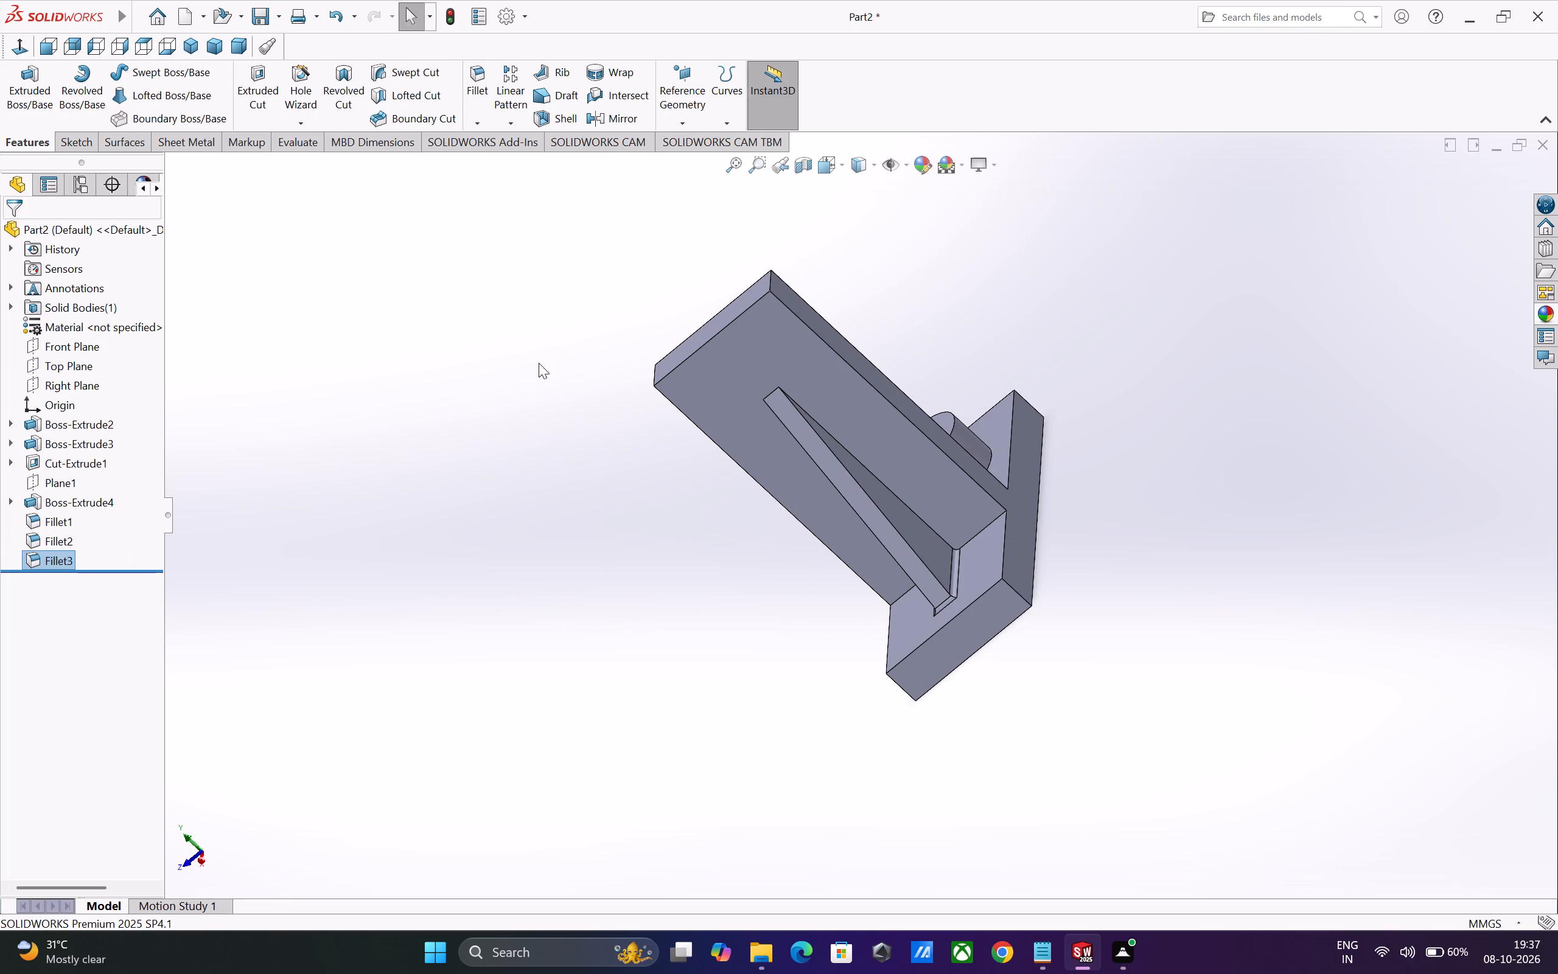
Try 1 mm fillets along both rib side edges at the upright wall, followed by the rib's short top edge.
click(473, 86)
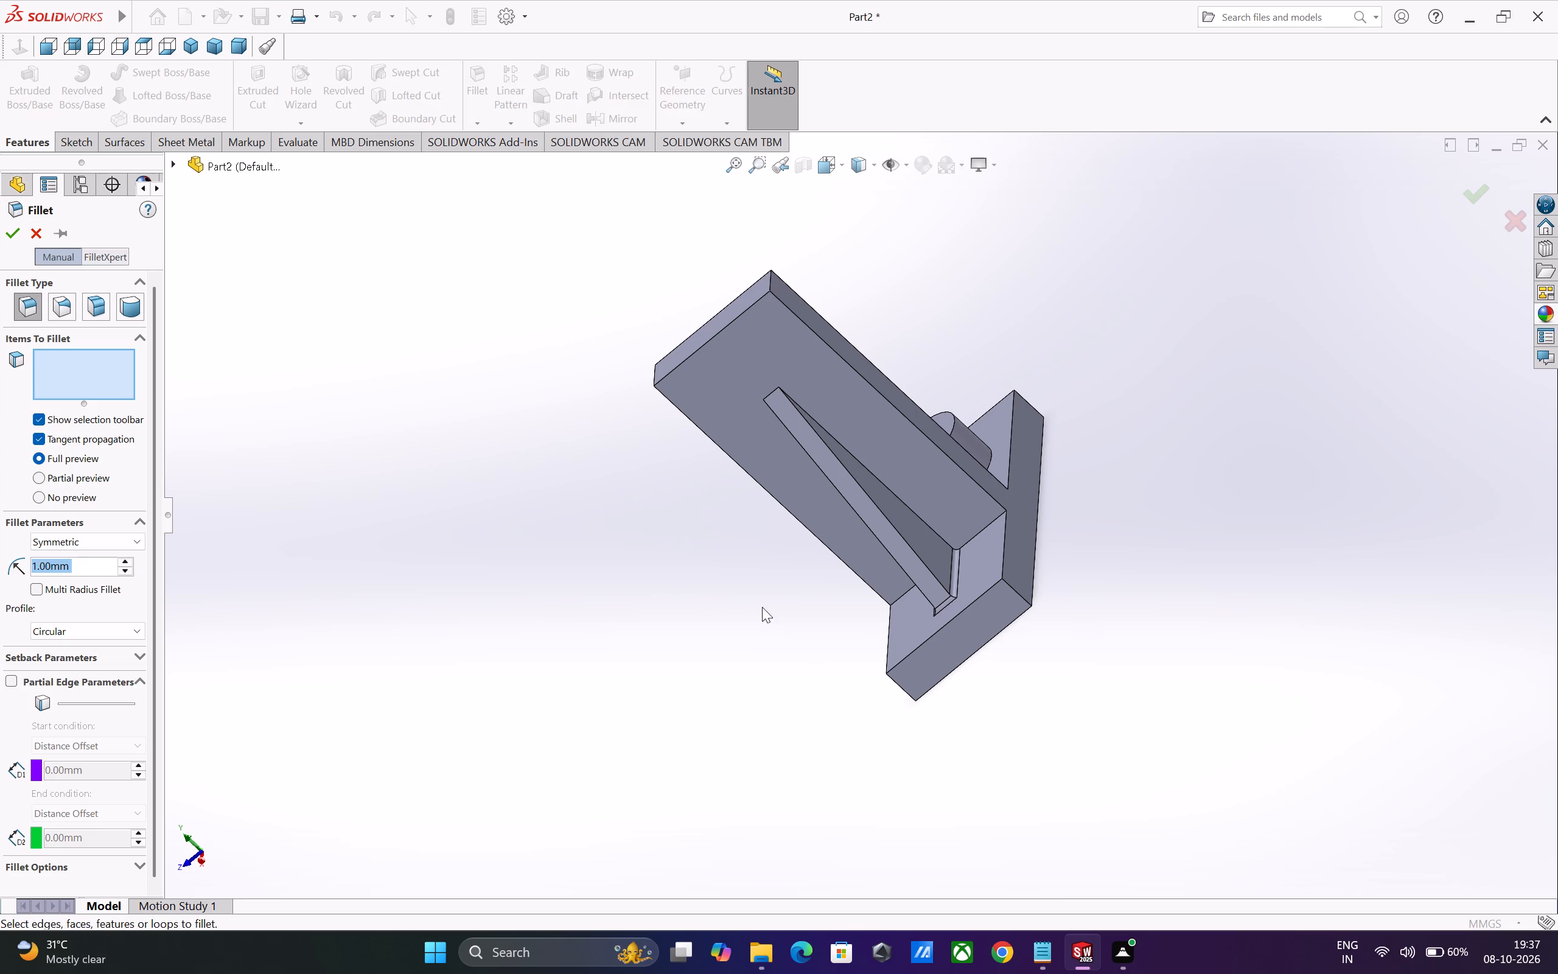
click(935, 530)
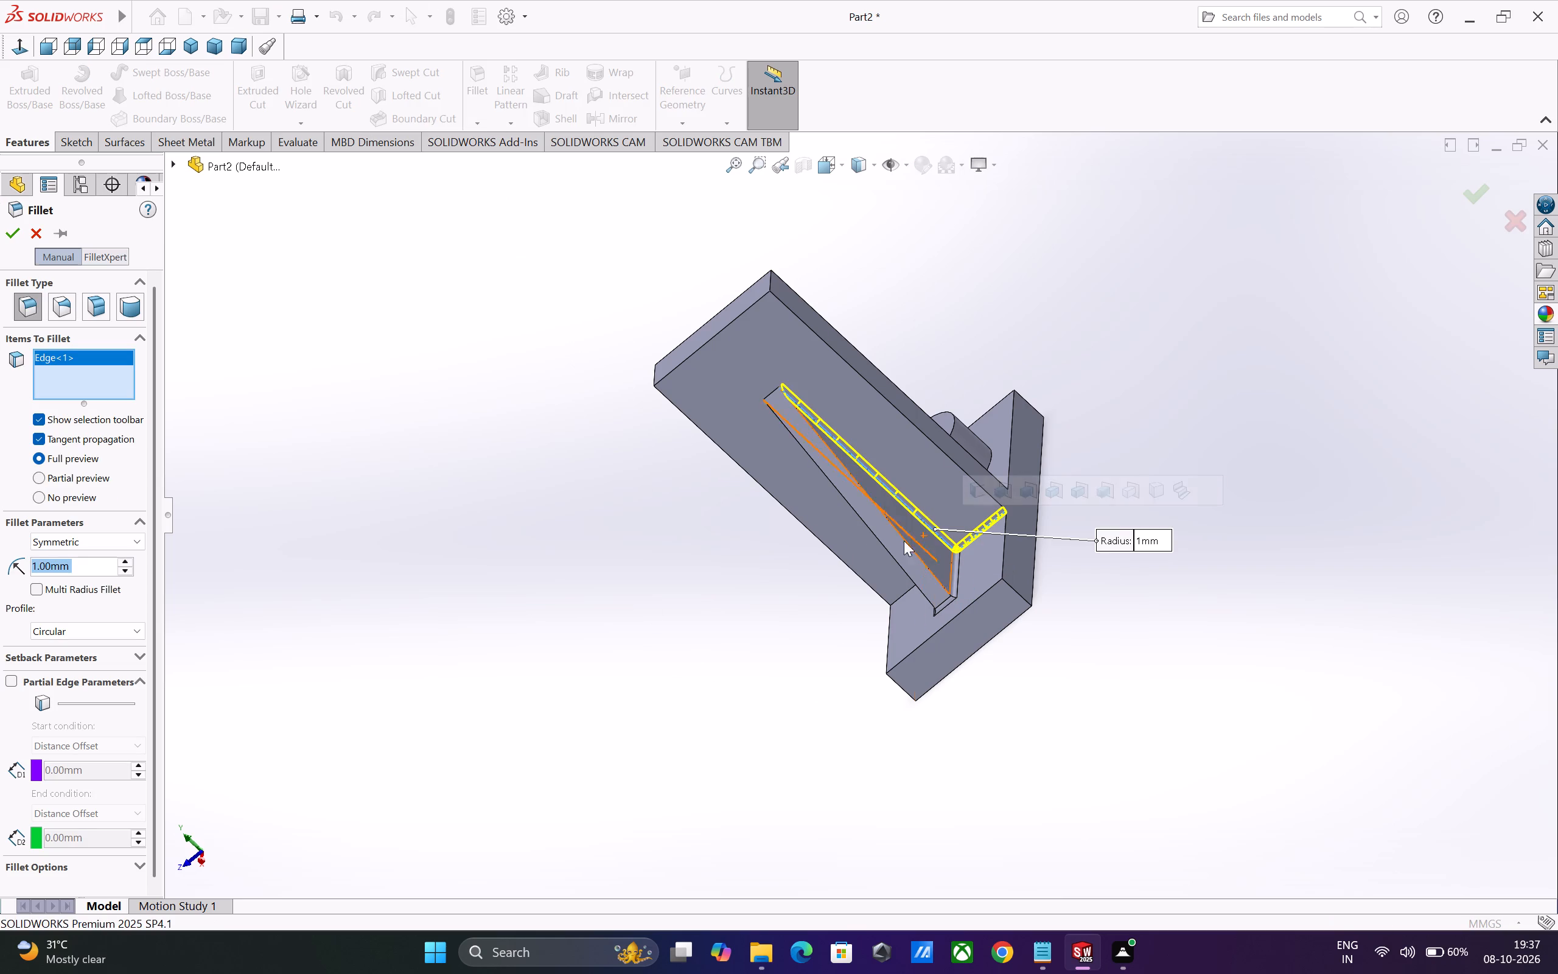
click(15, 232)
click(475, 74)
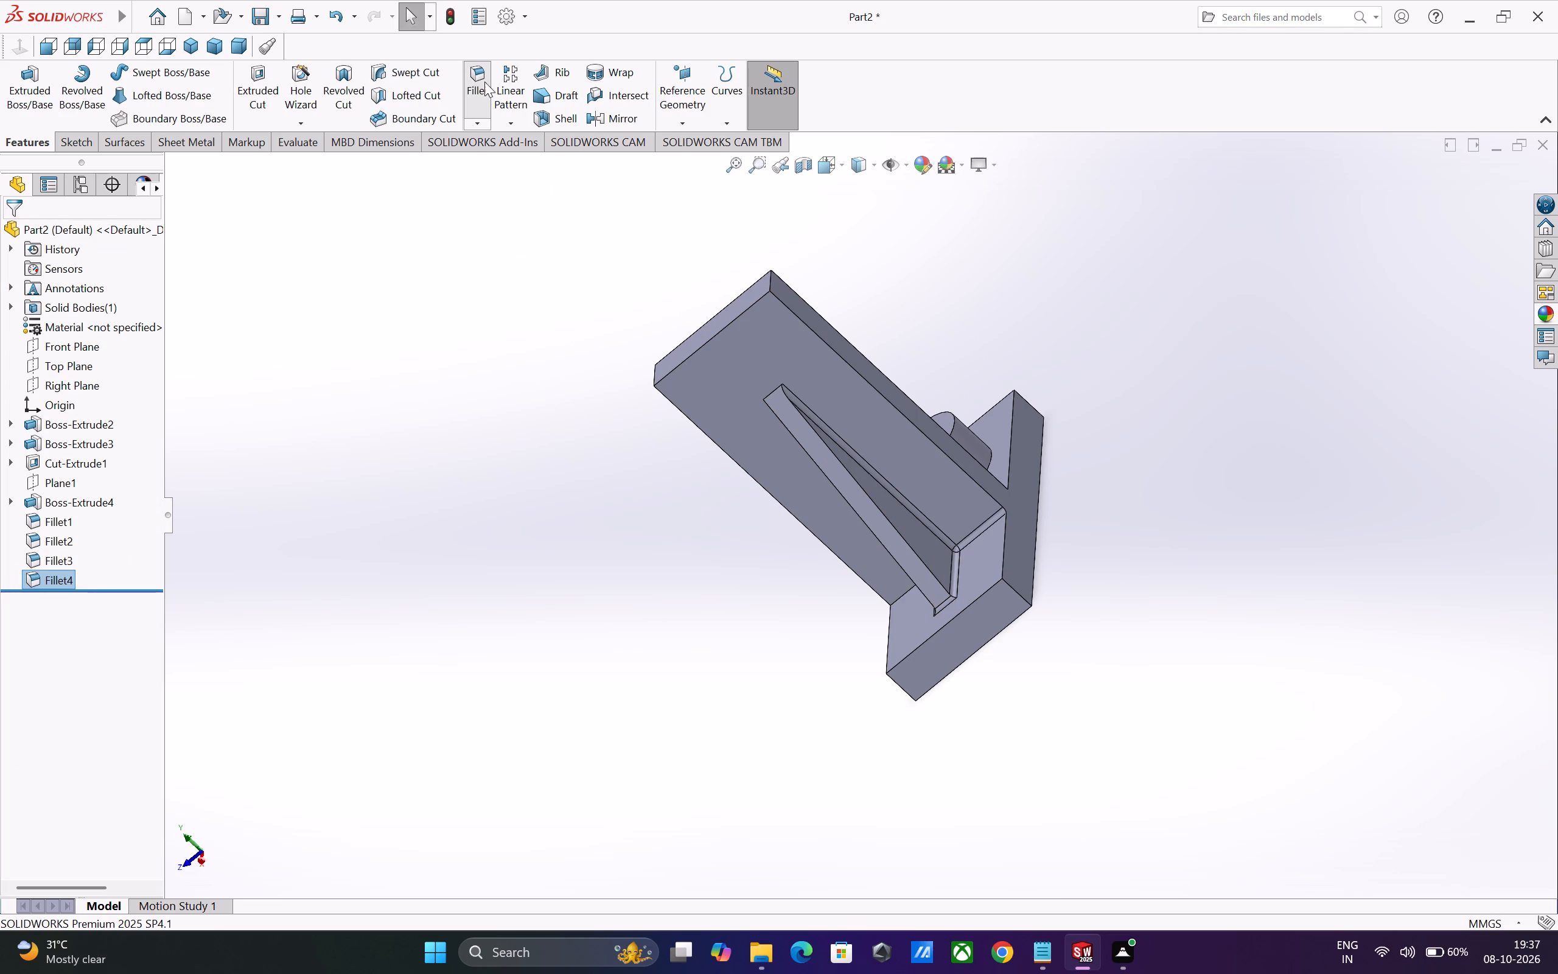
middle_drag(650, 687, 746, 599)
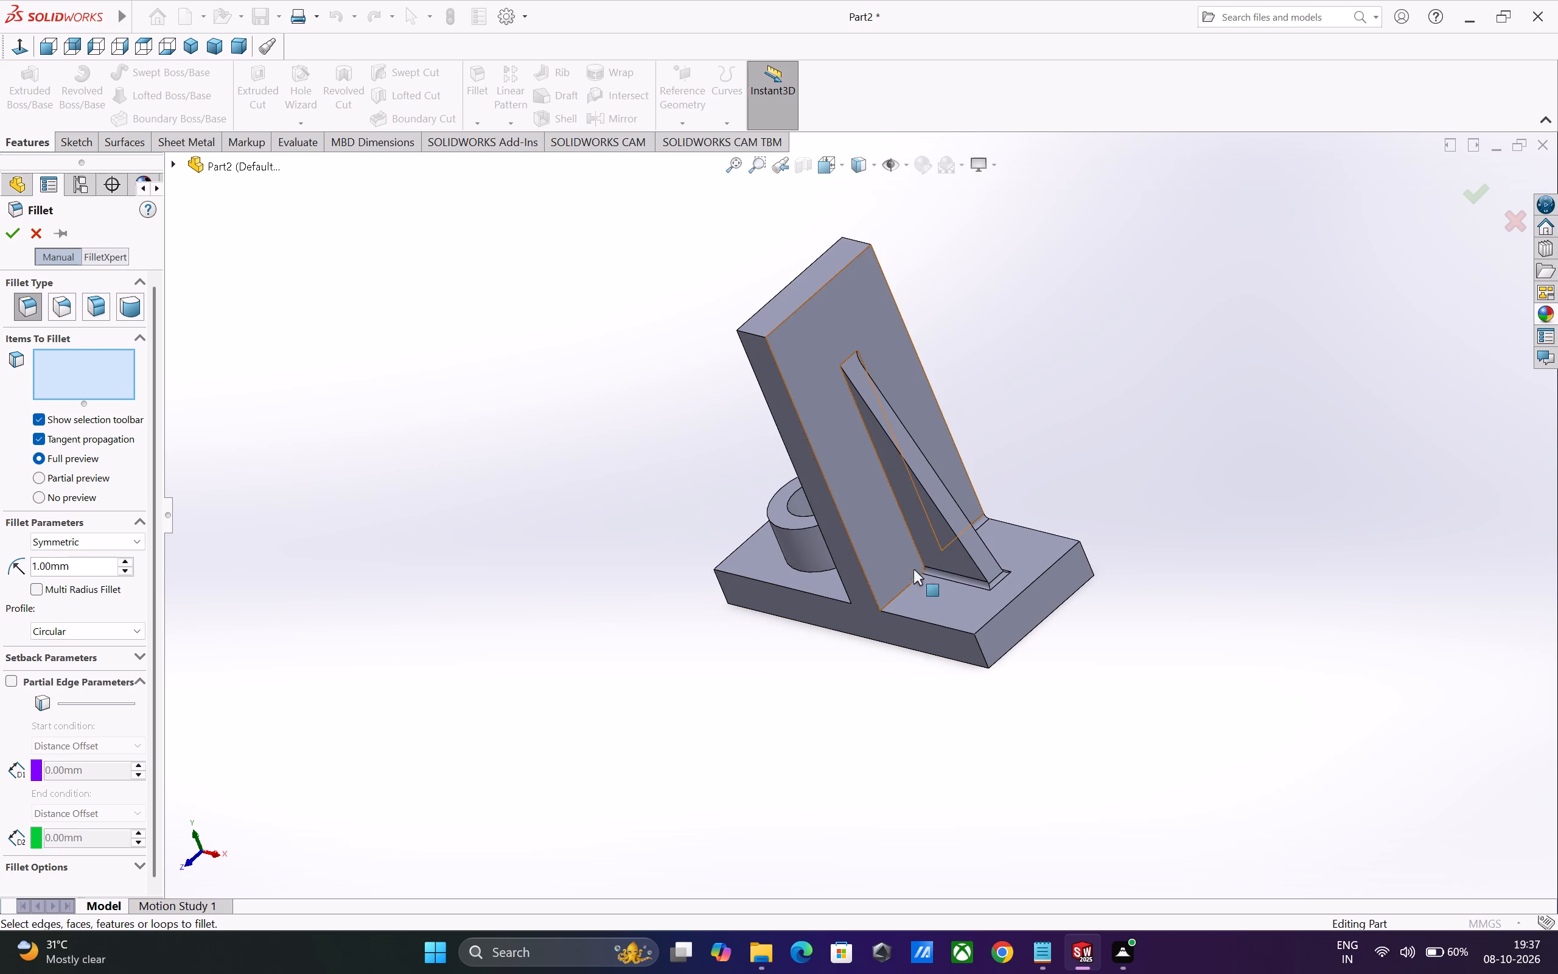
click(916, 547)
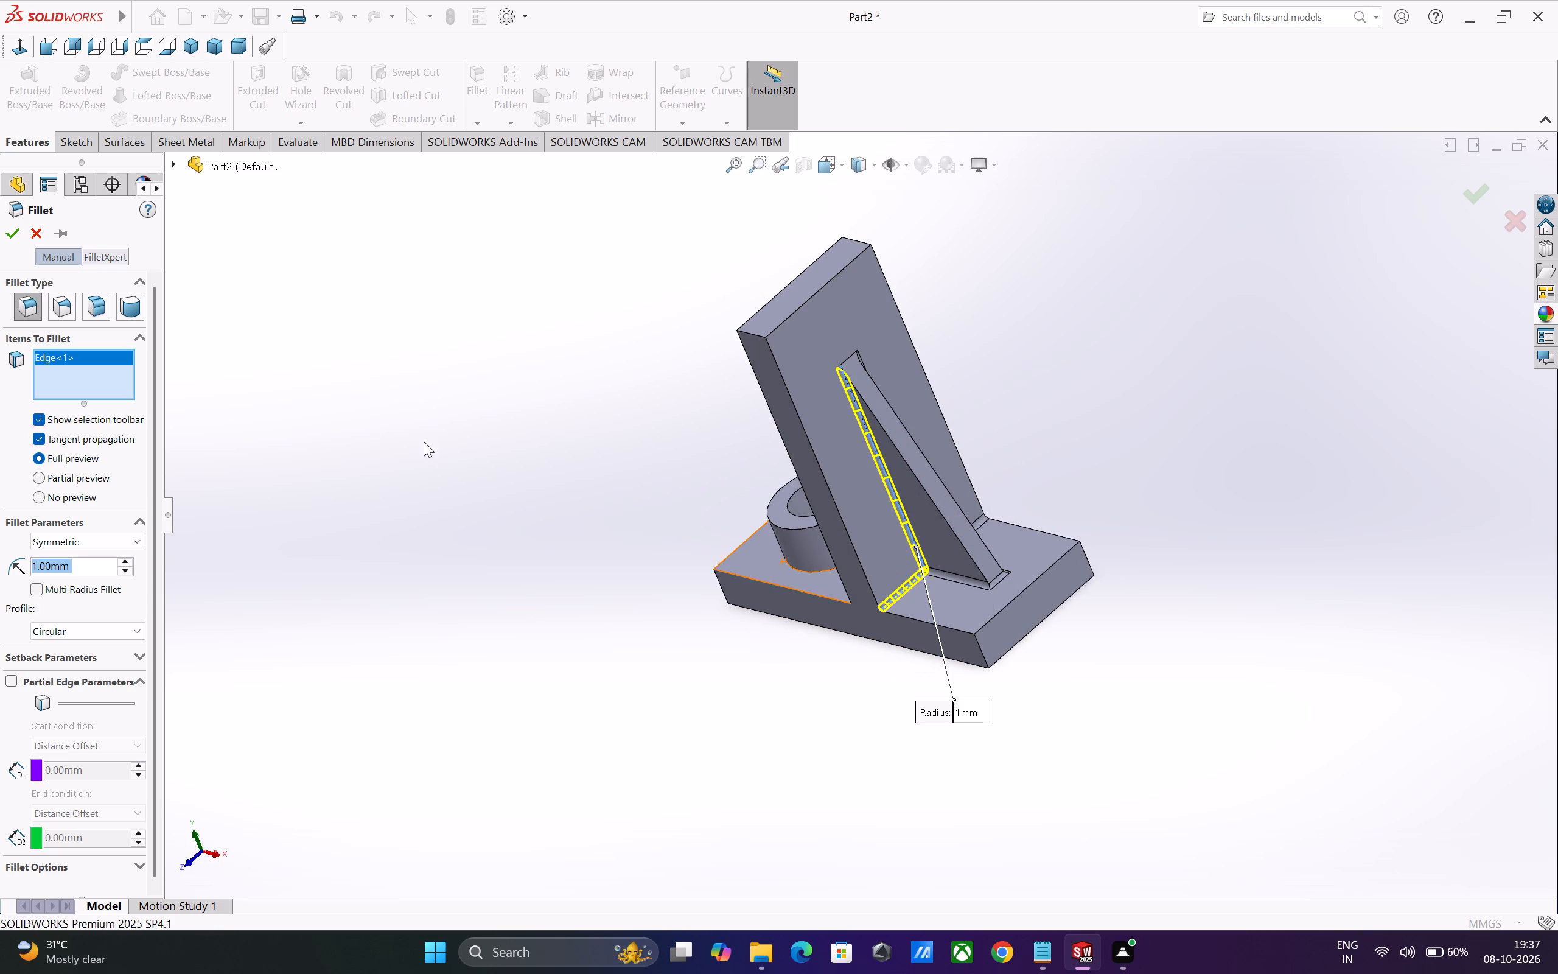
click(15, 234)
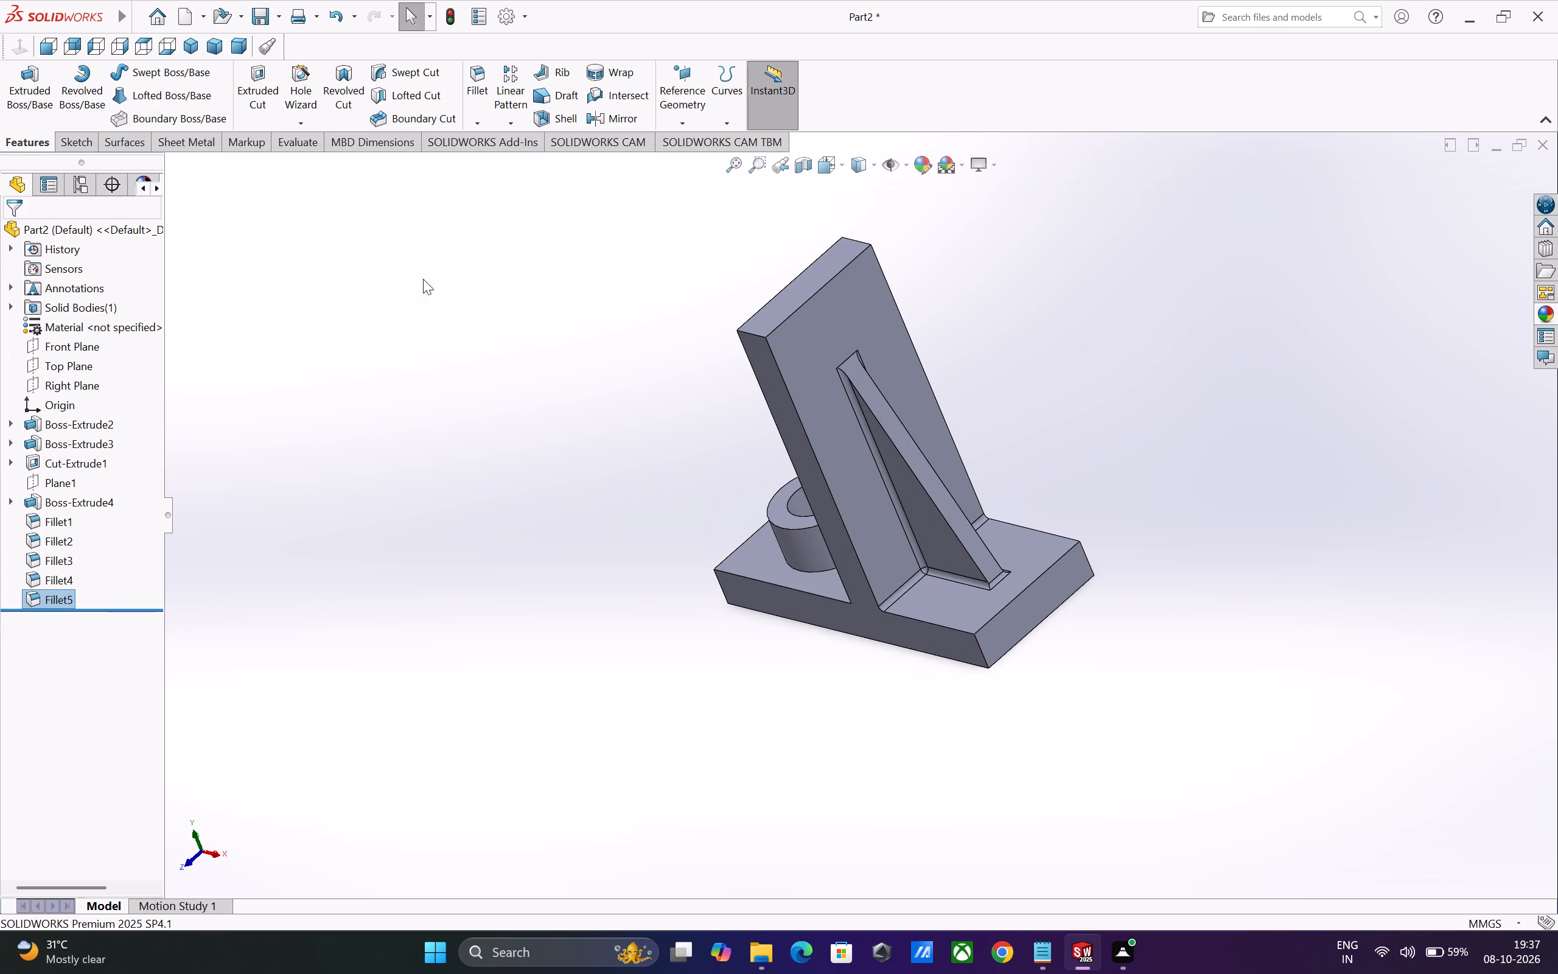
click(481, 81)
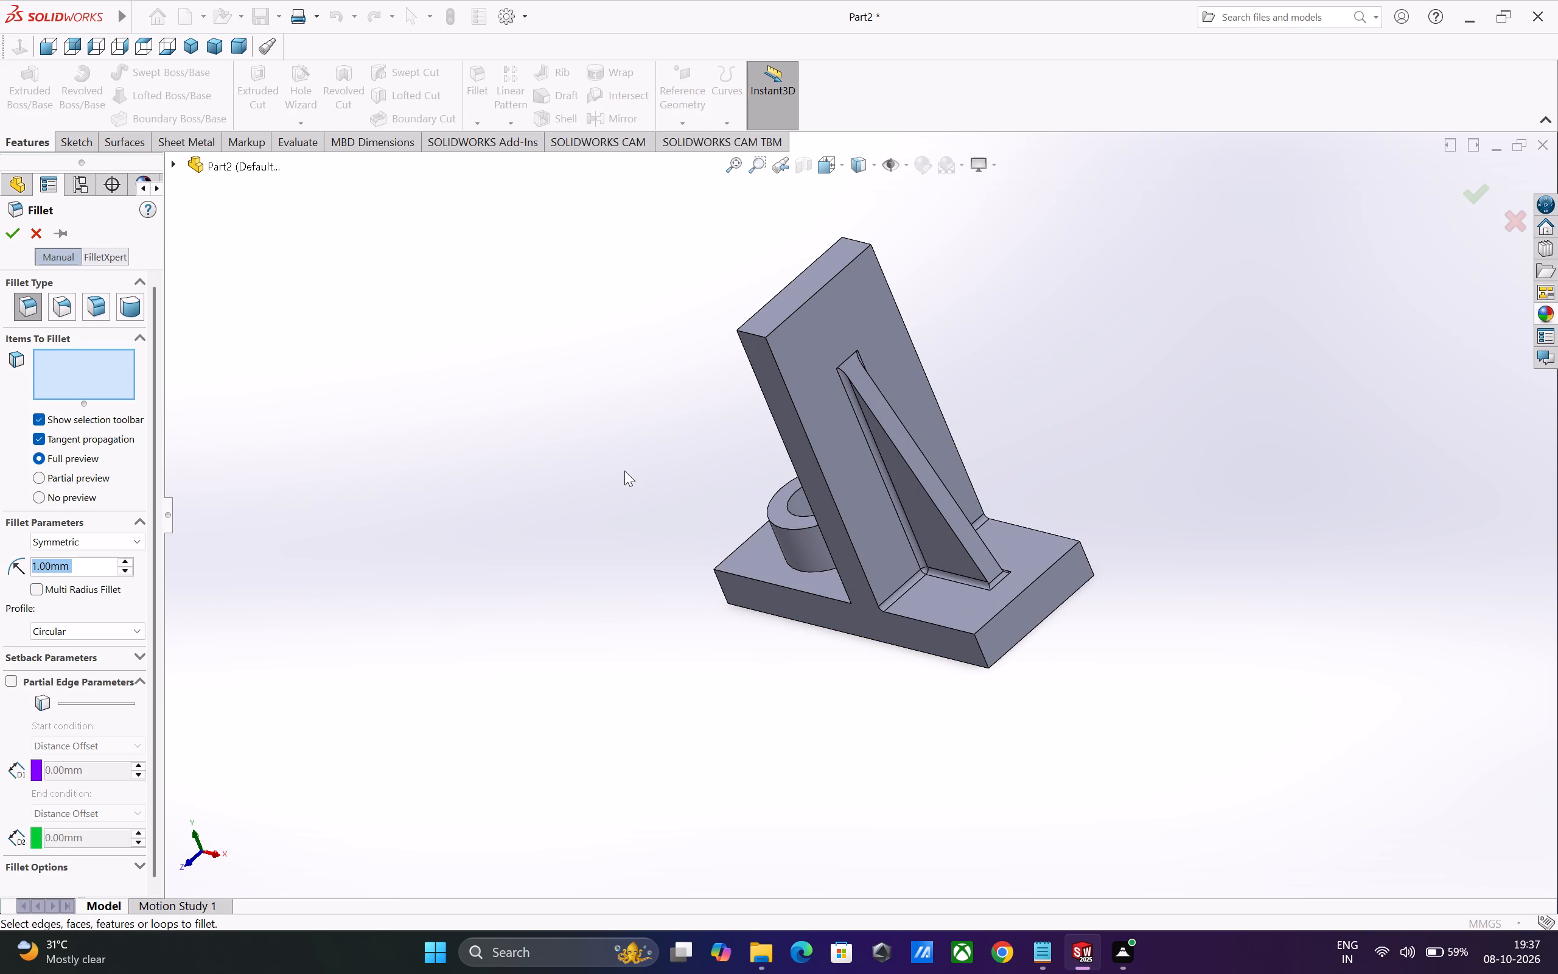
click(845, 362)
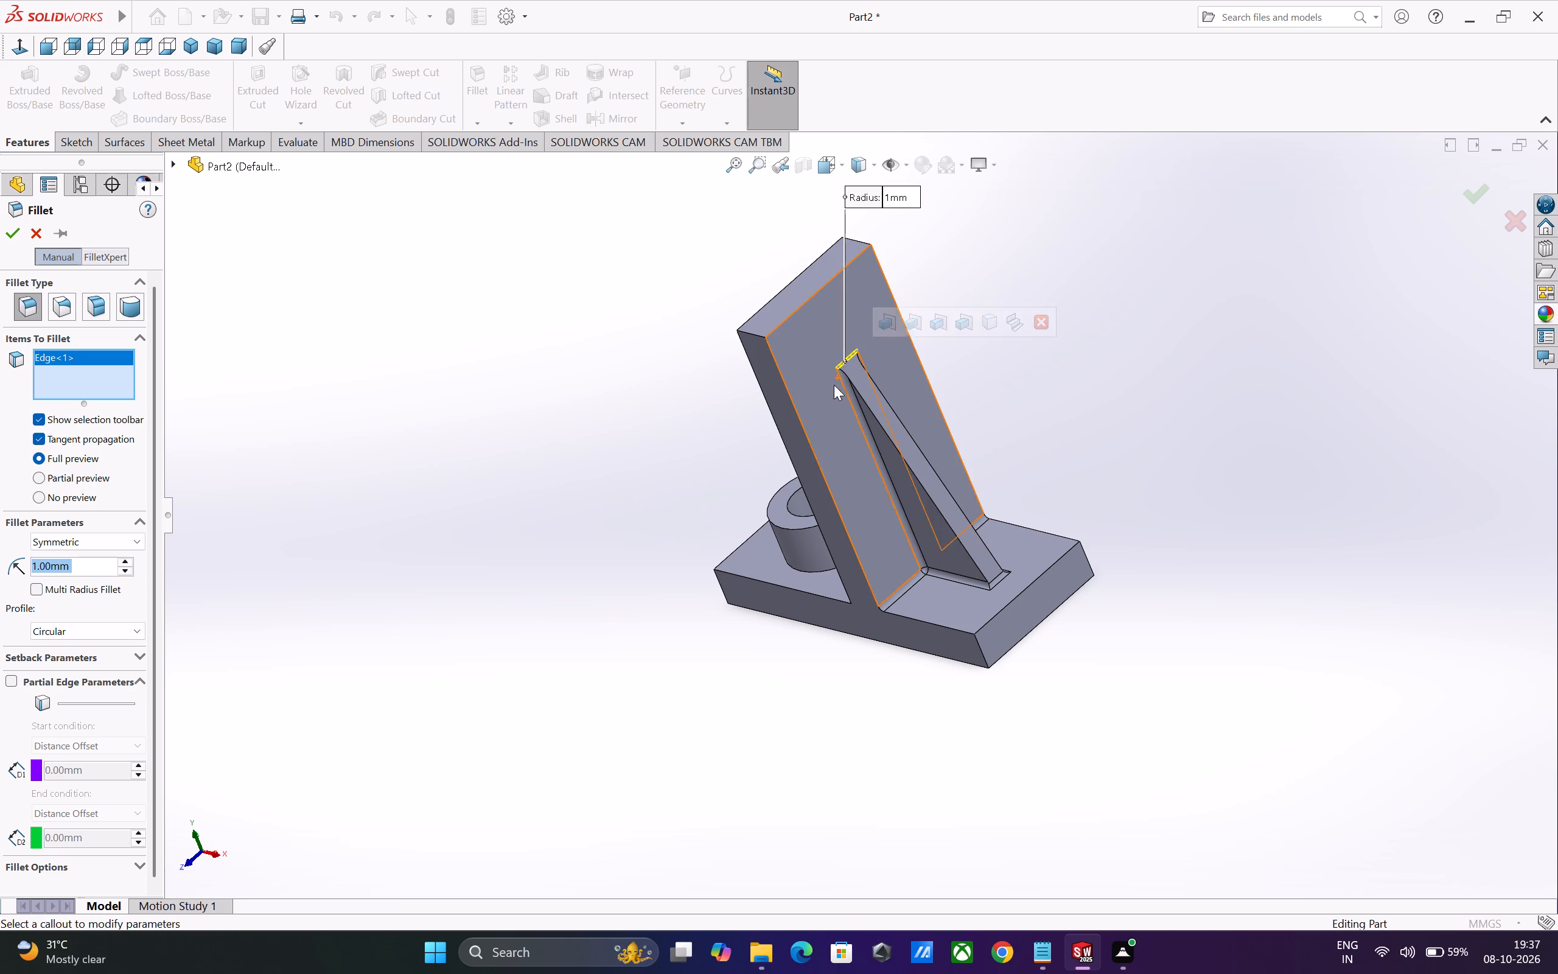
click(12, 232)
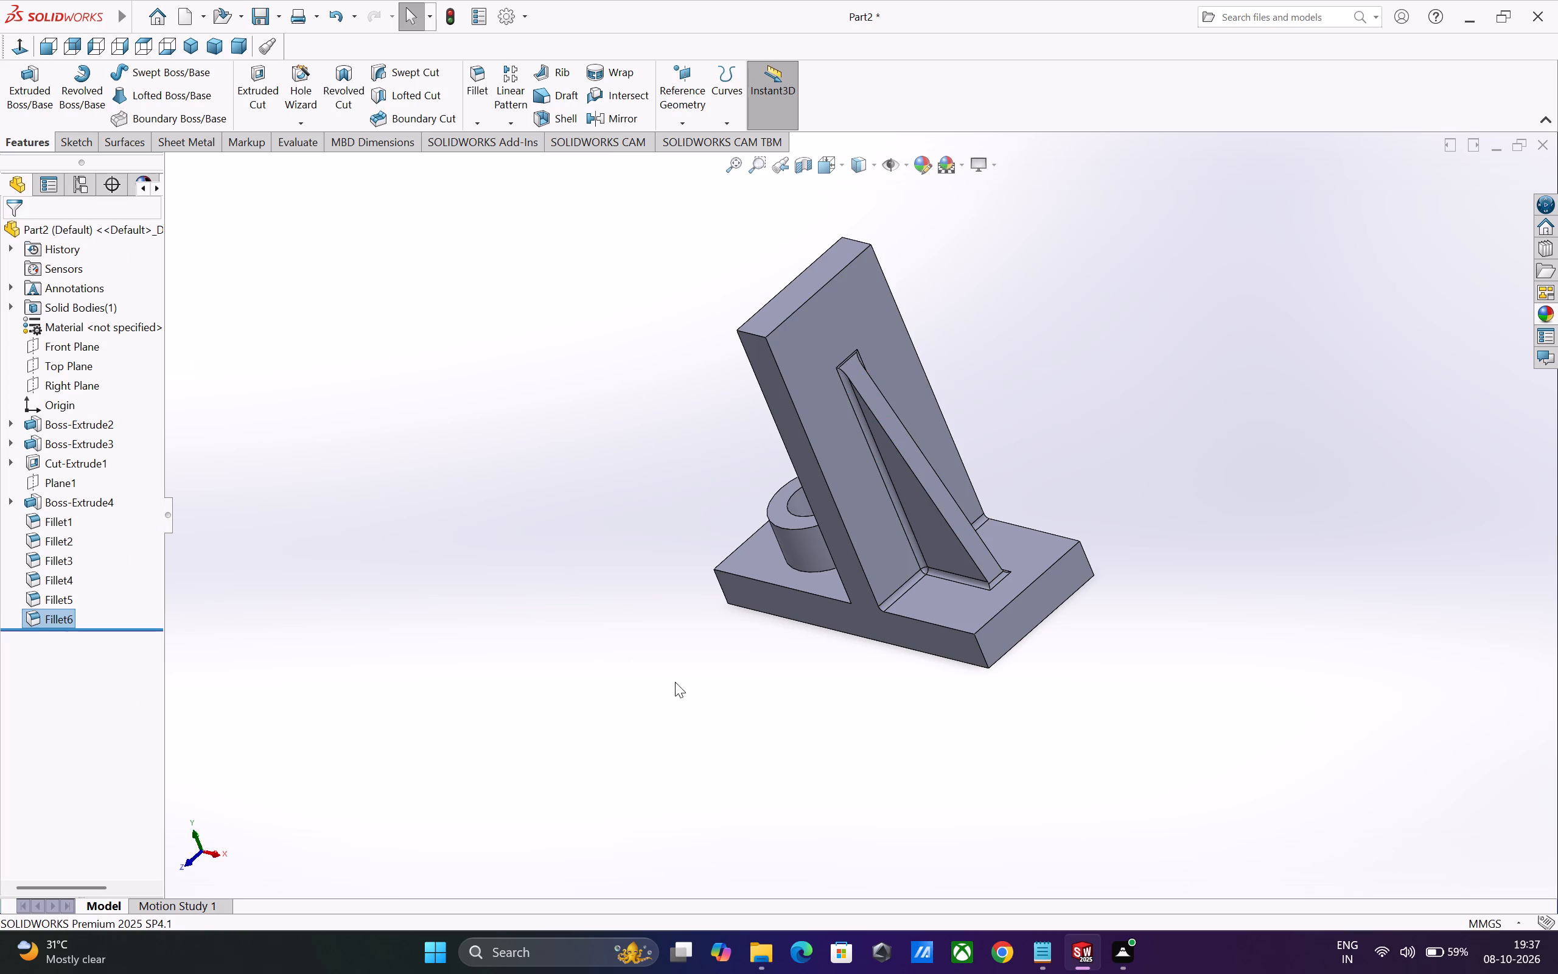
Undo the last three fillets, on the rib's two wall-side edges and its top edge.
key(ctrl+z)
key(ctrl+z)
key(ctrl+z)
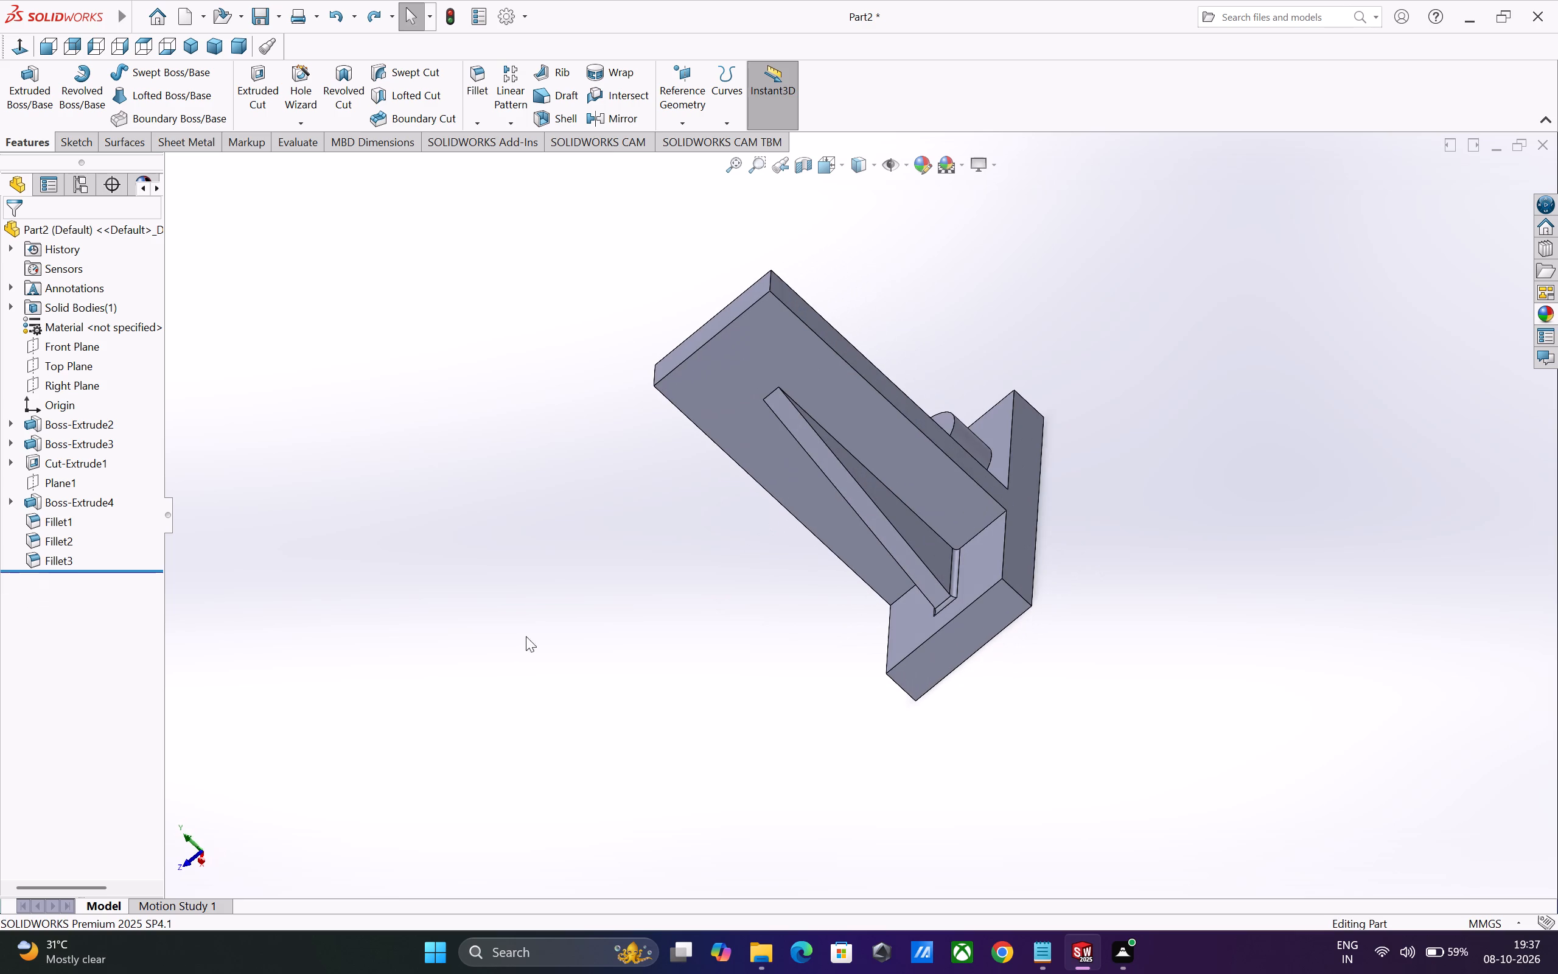
Fillet the rib's short top edge at the upright wall with a 1 mm radius.
click(478, 87)
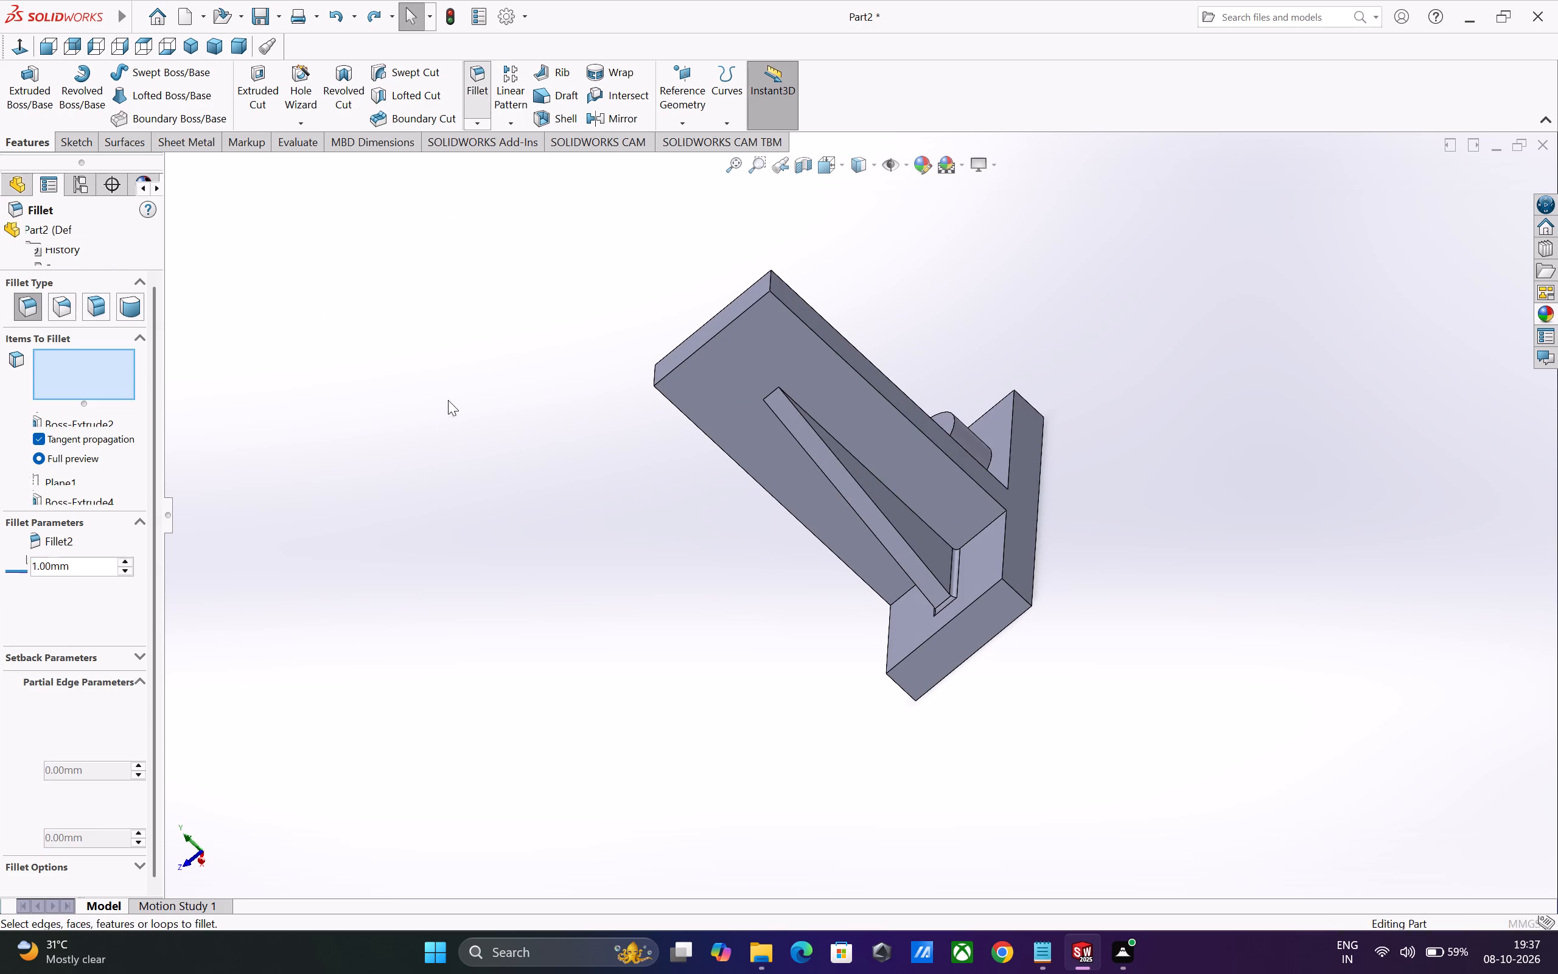
click(773, 393)
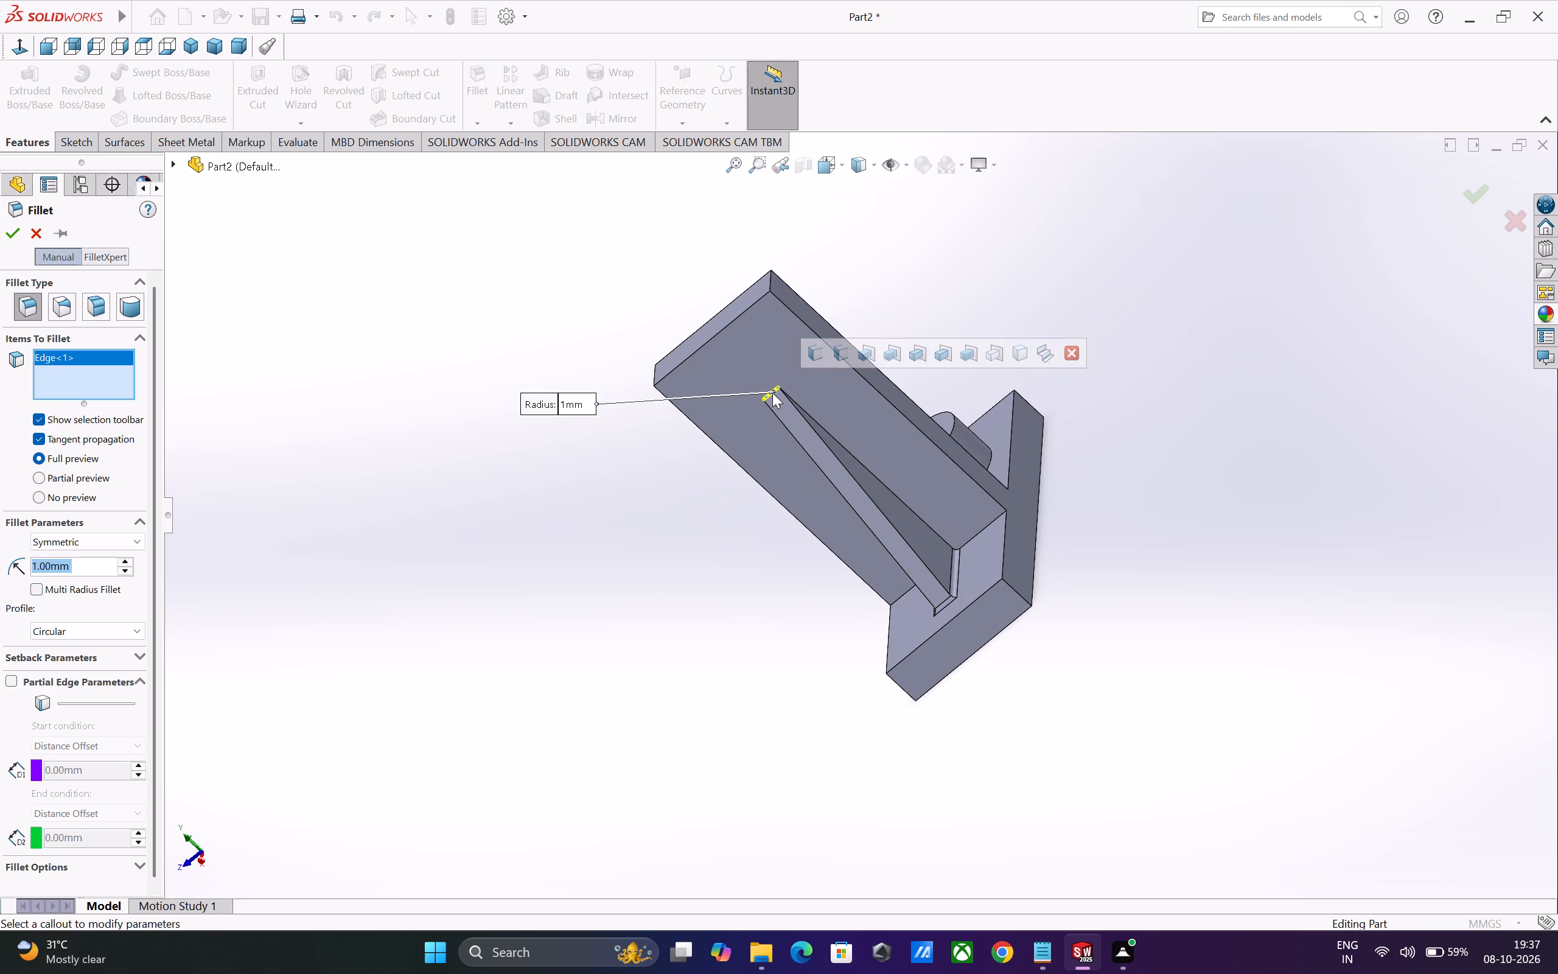
click(13, 233)
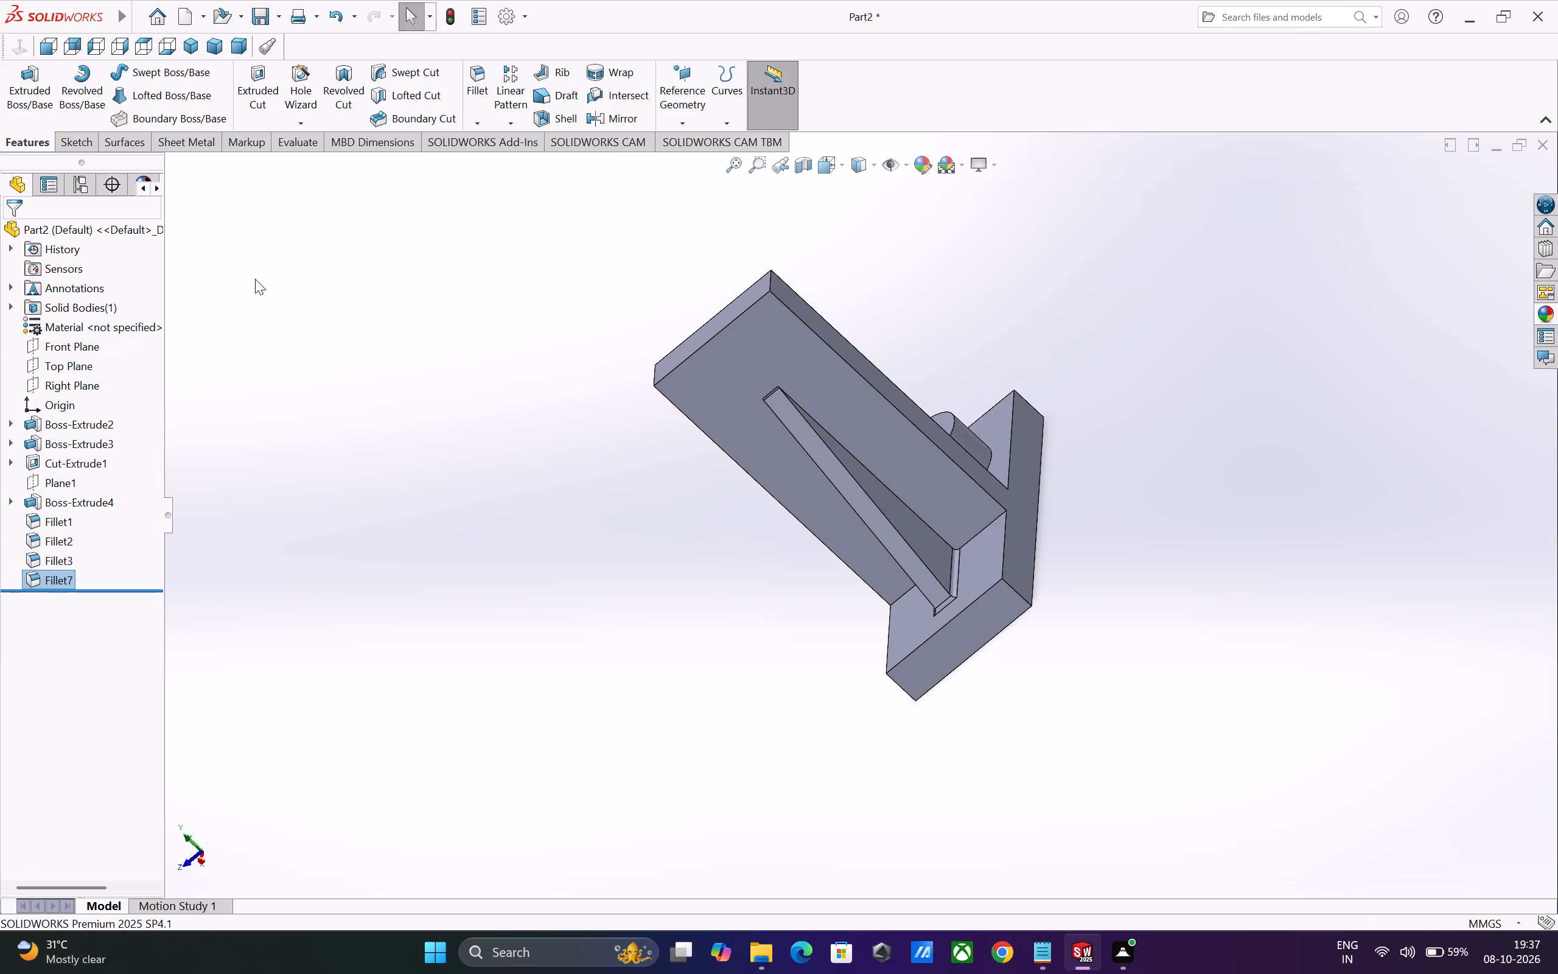
Add 1 mm fillets along both side edges where the rib meets the upright wall, keeping tangent propagation on.
click(477, 90)
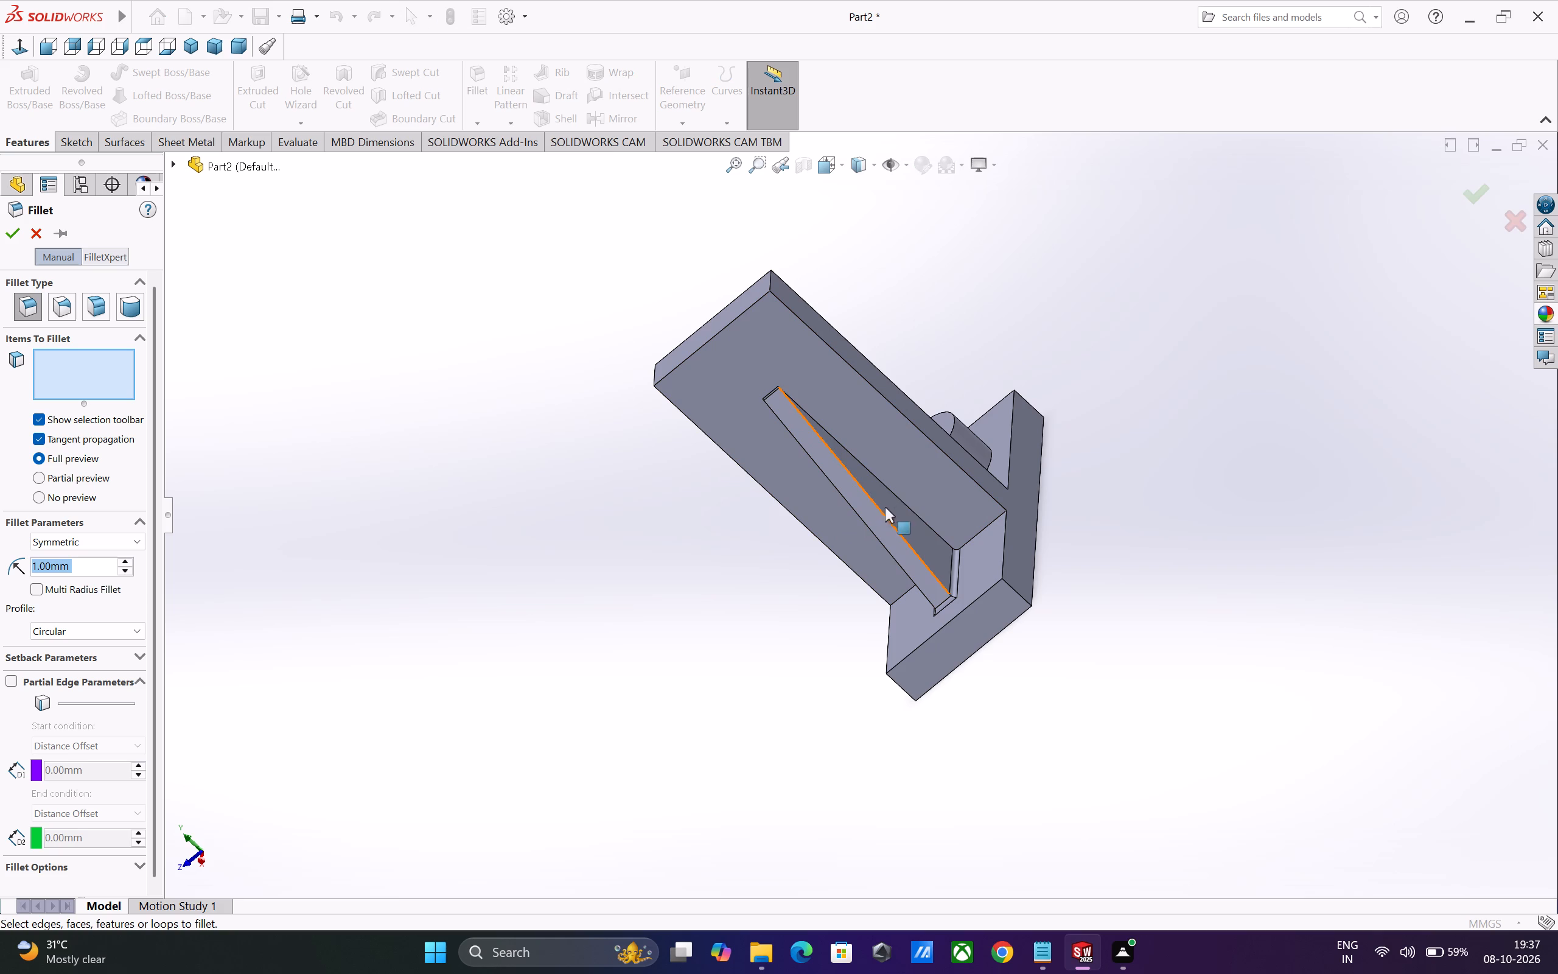
click(898, 498)
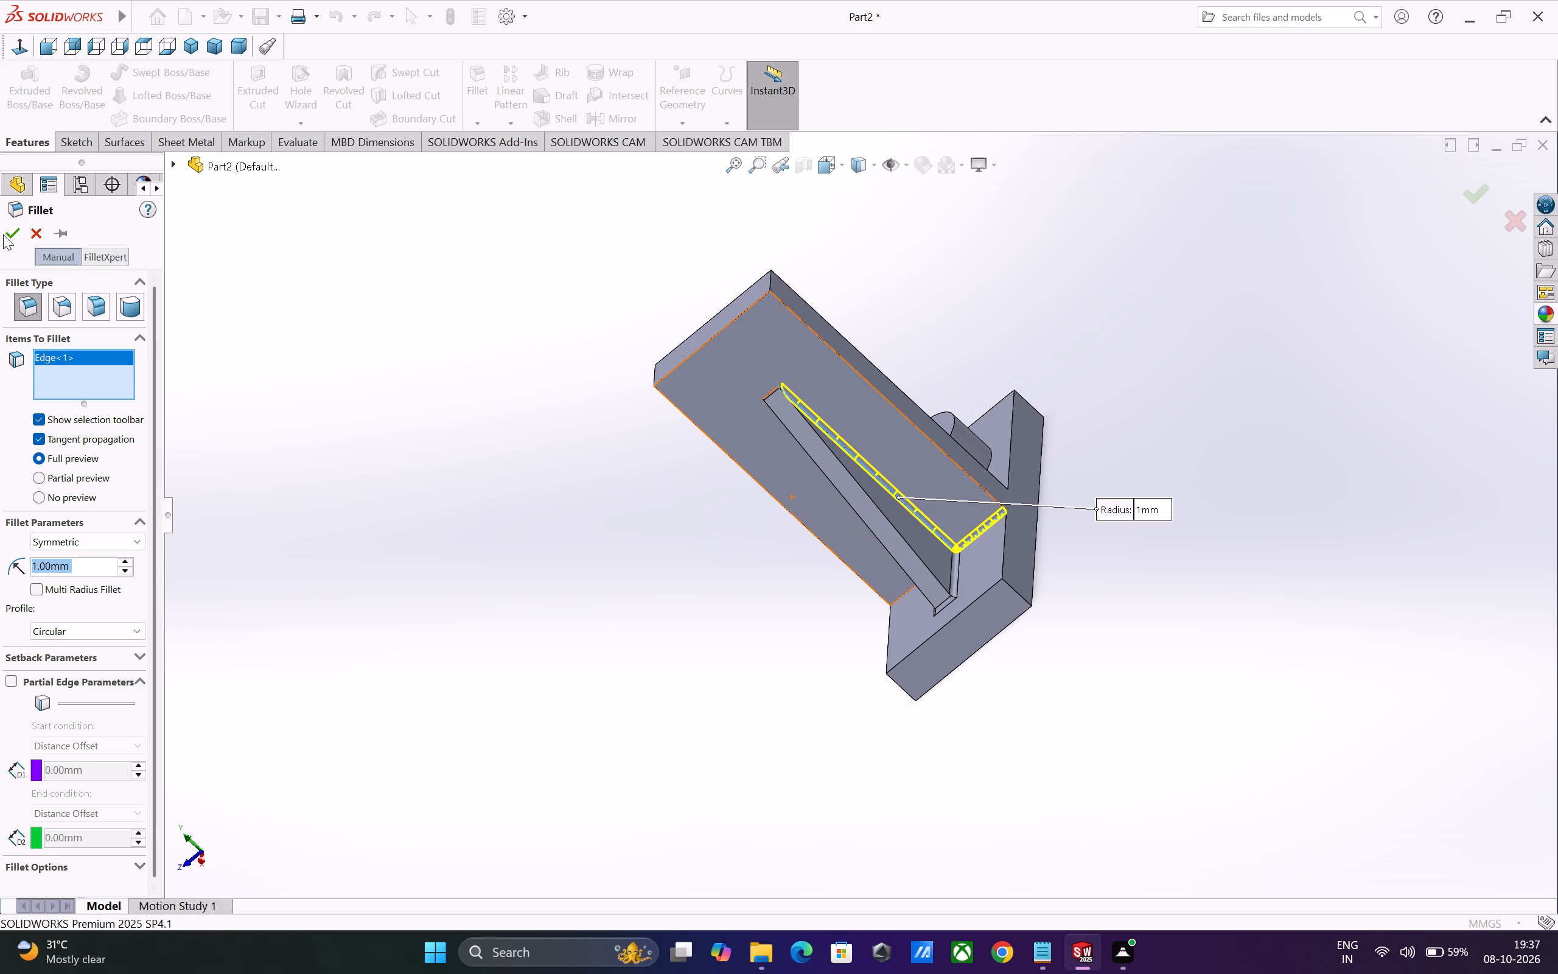
click(10, 237)
middle_drag(517, 689, 614, 607)
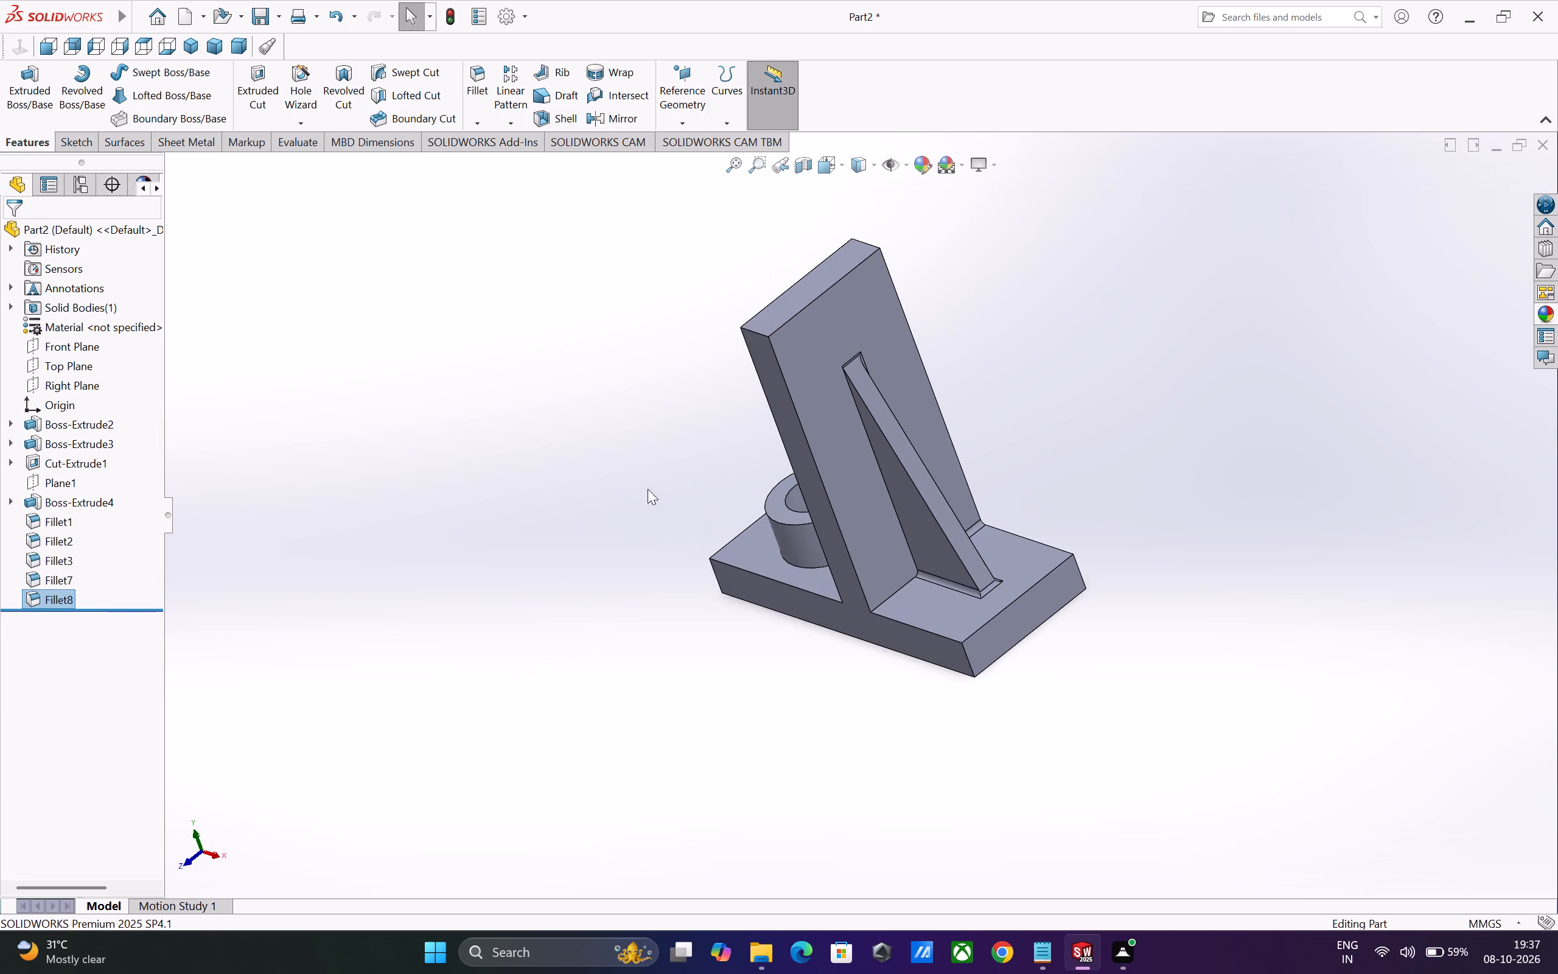
click(473, 79)
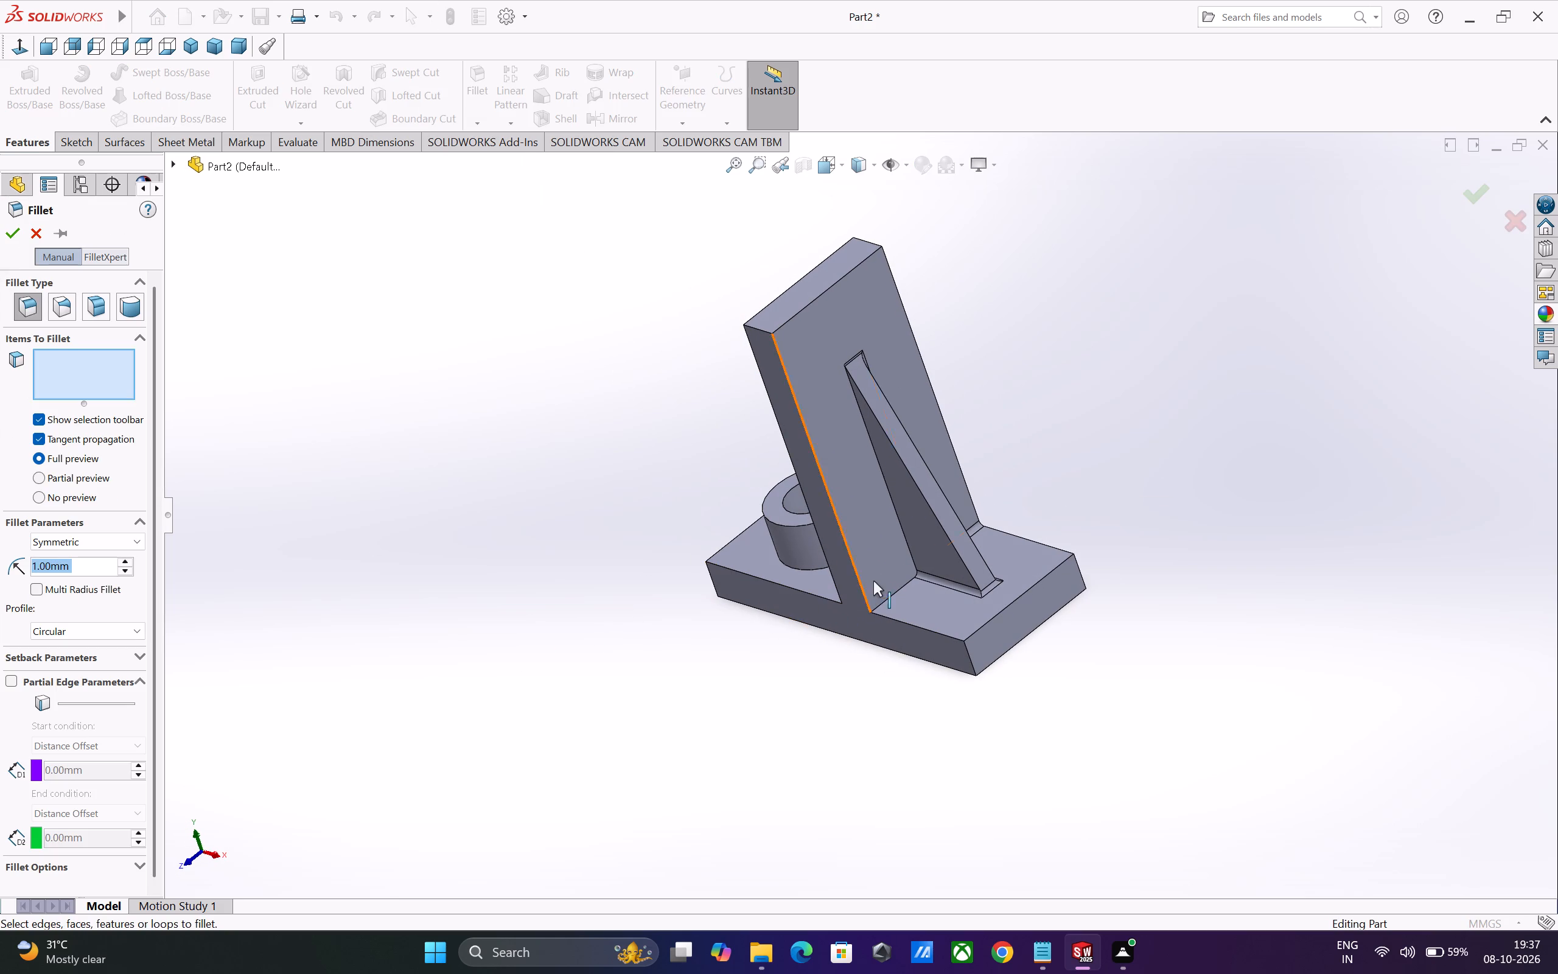
click(911, 556)
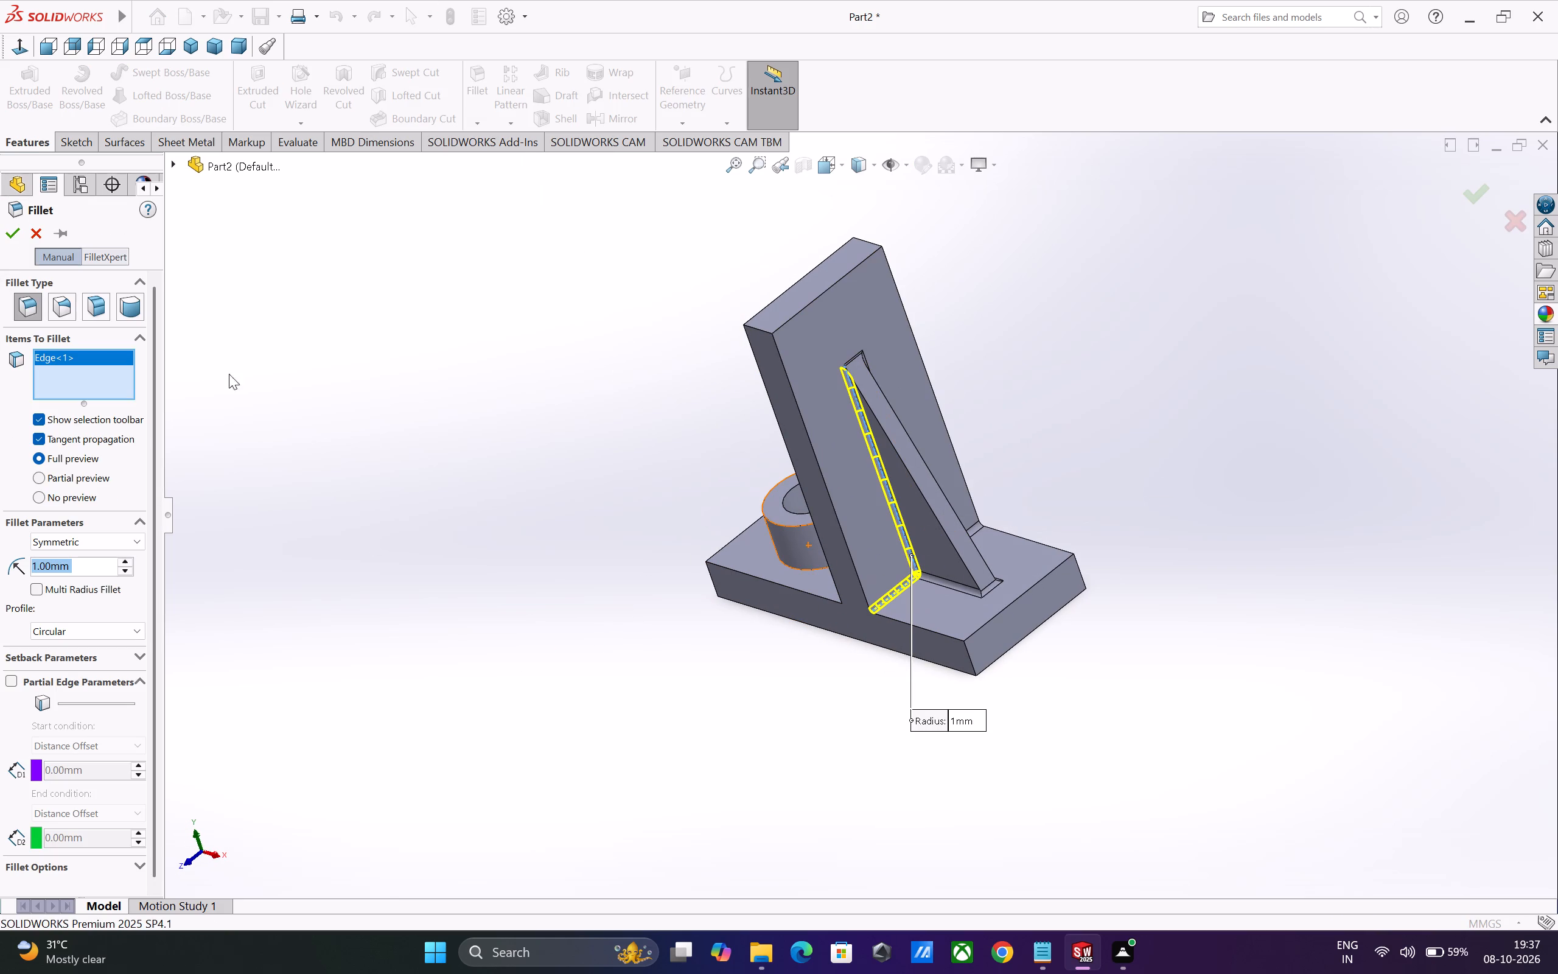
click(15, 232)
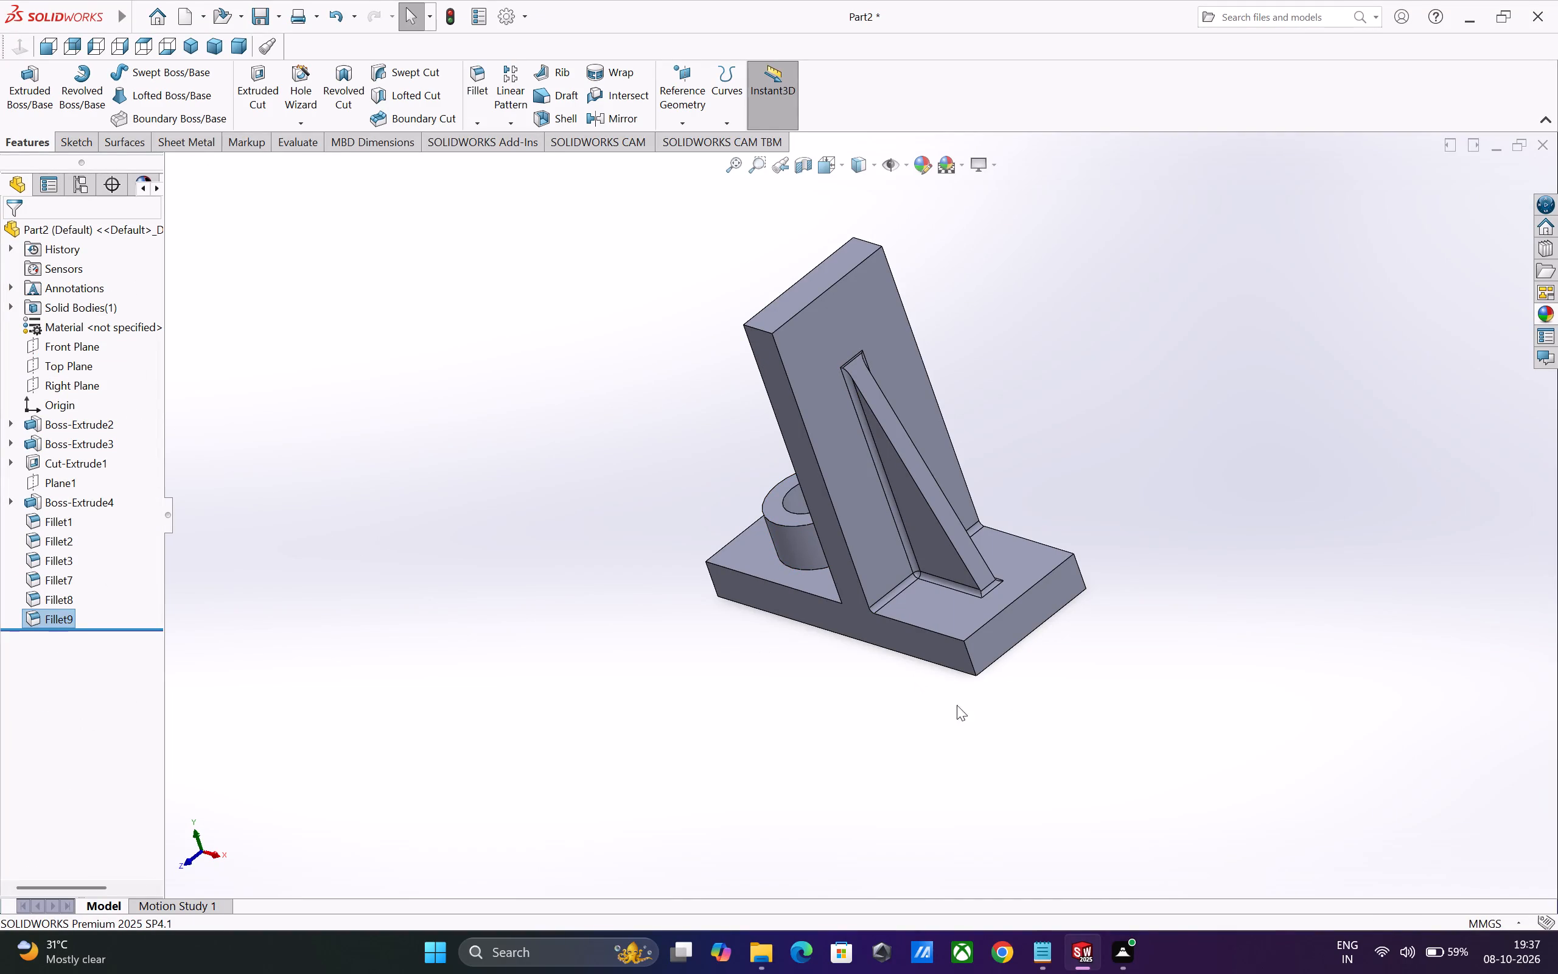
Fillet the circular edge where the ring boss meets the base plate with a 1 mm radius.
middle_drag(894, 757, 984, 798)
click(478, 85)
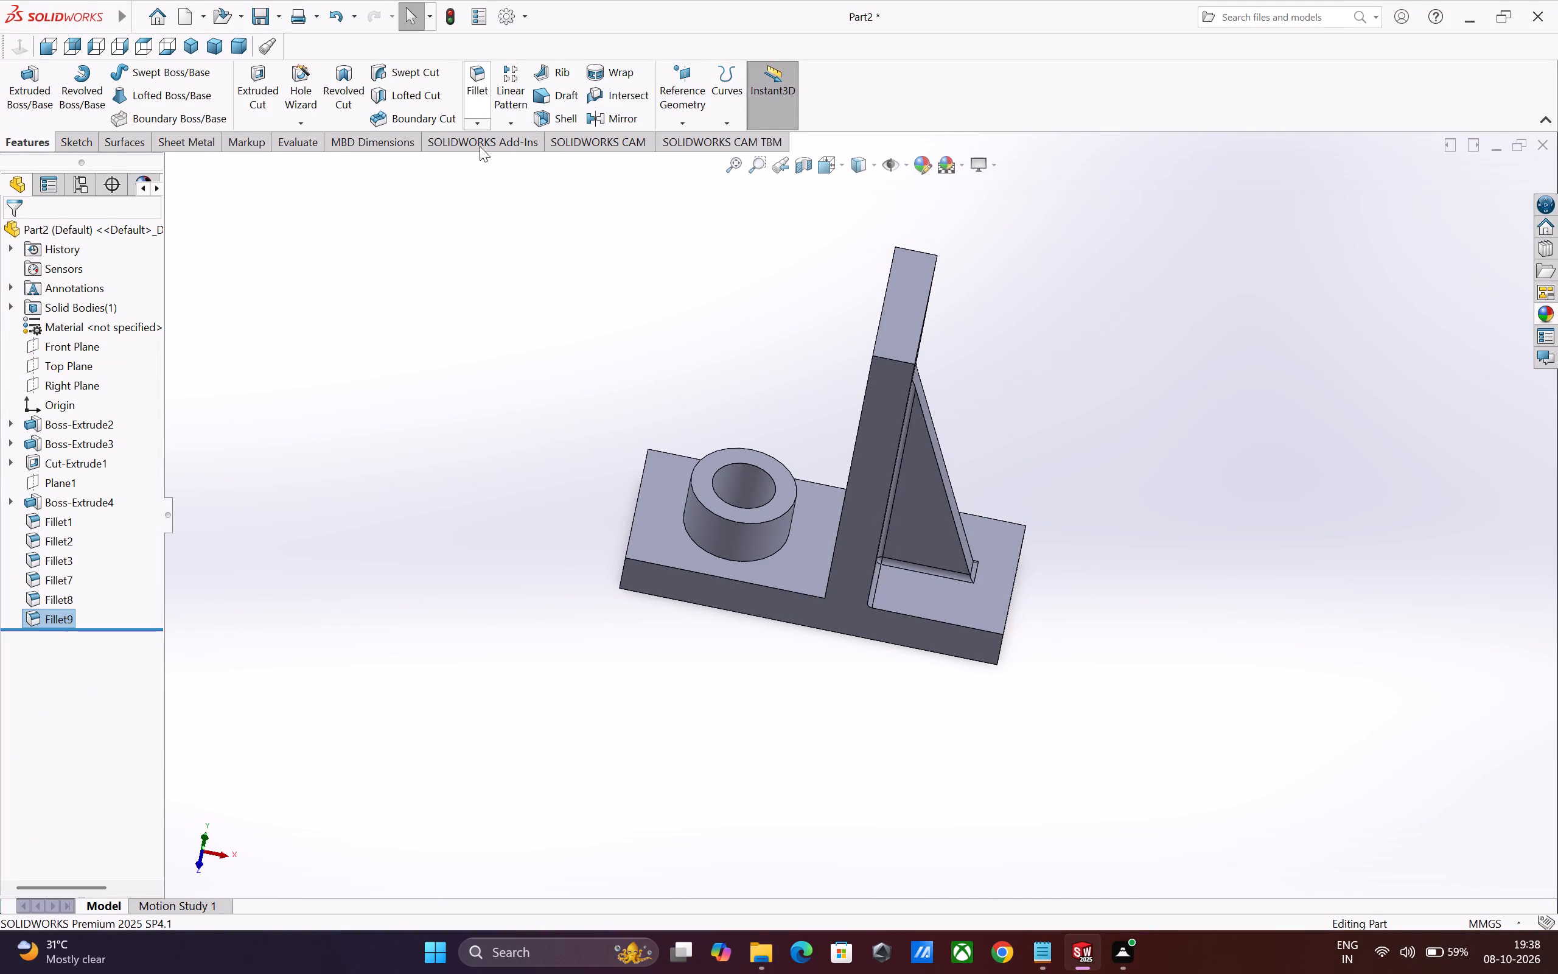
click(731, 558)
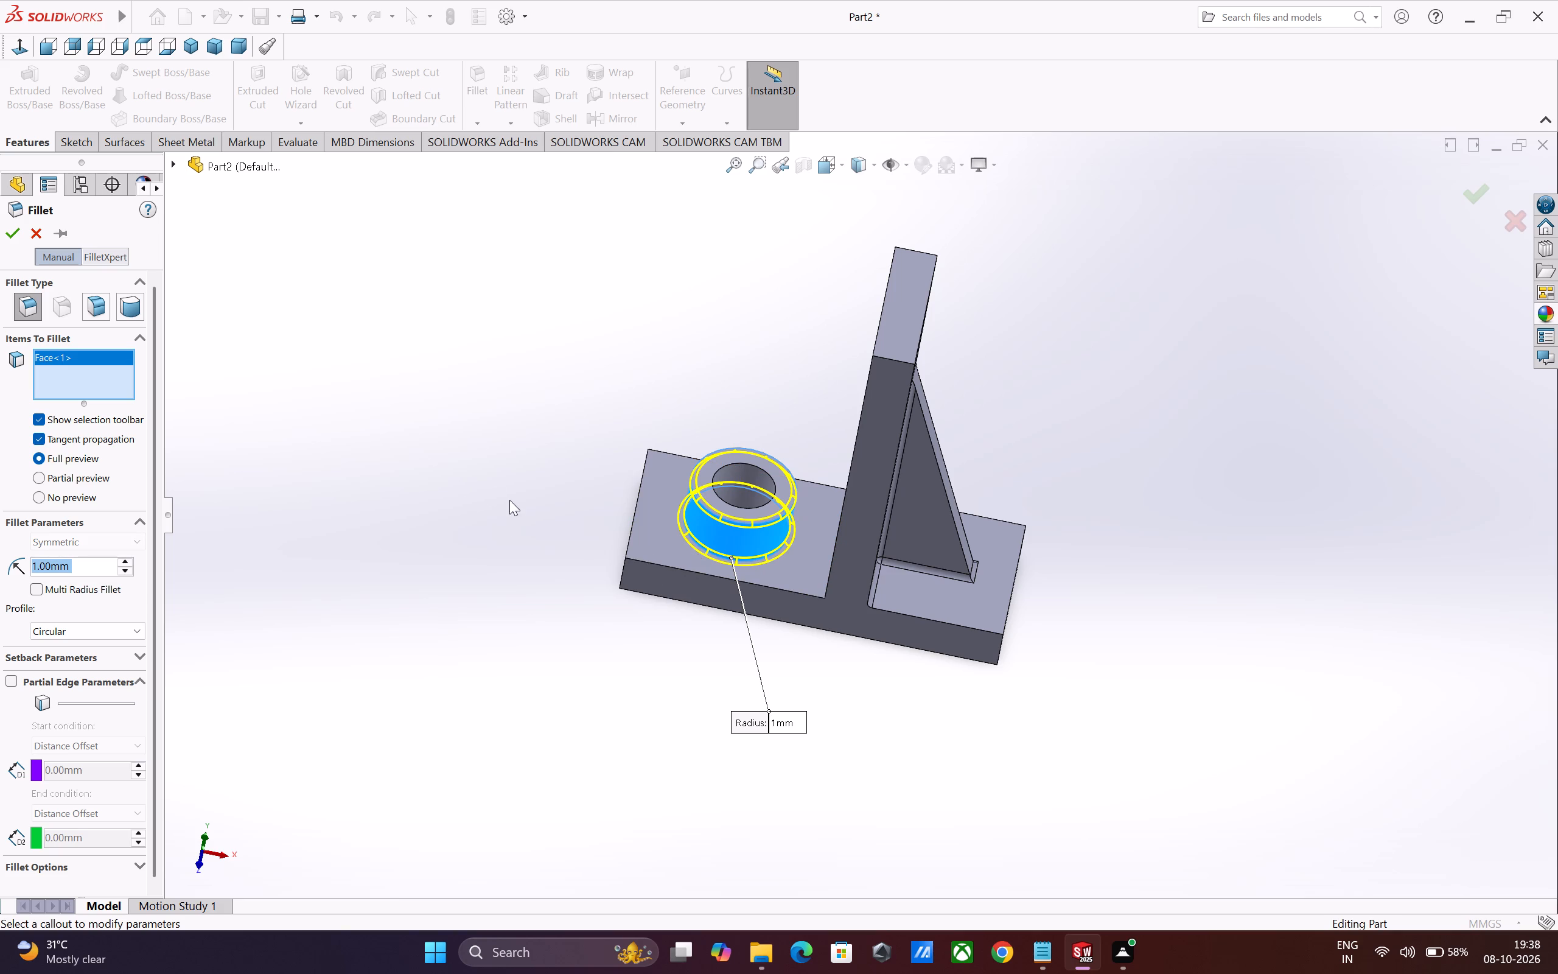
right_click(74, 377)
click(114, 391)
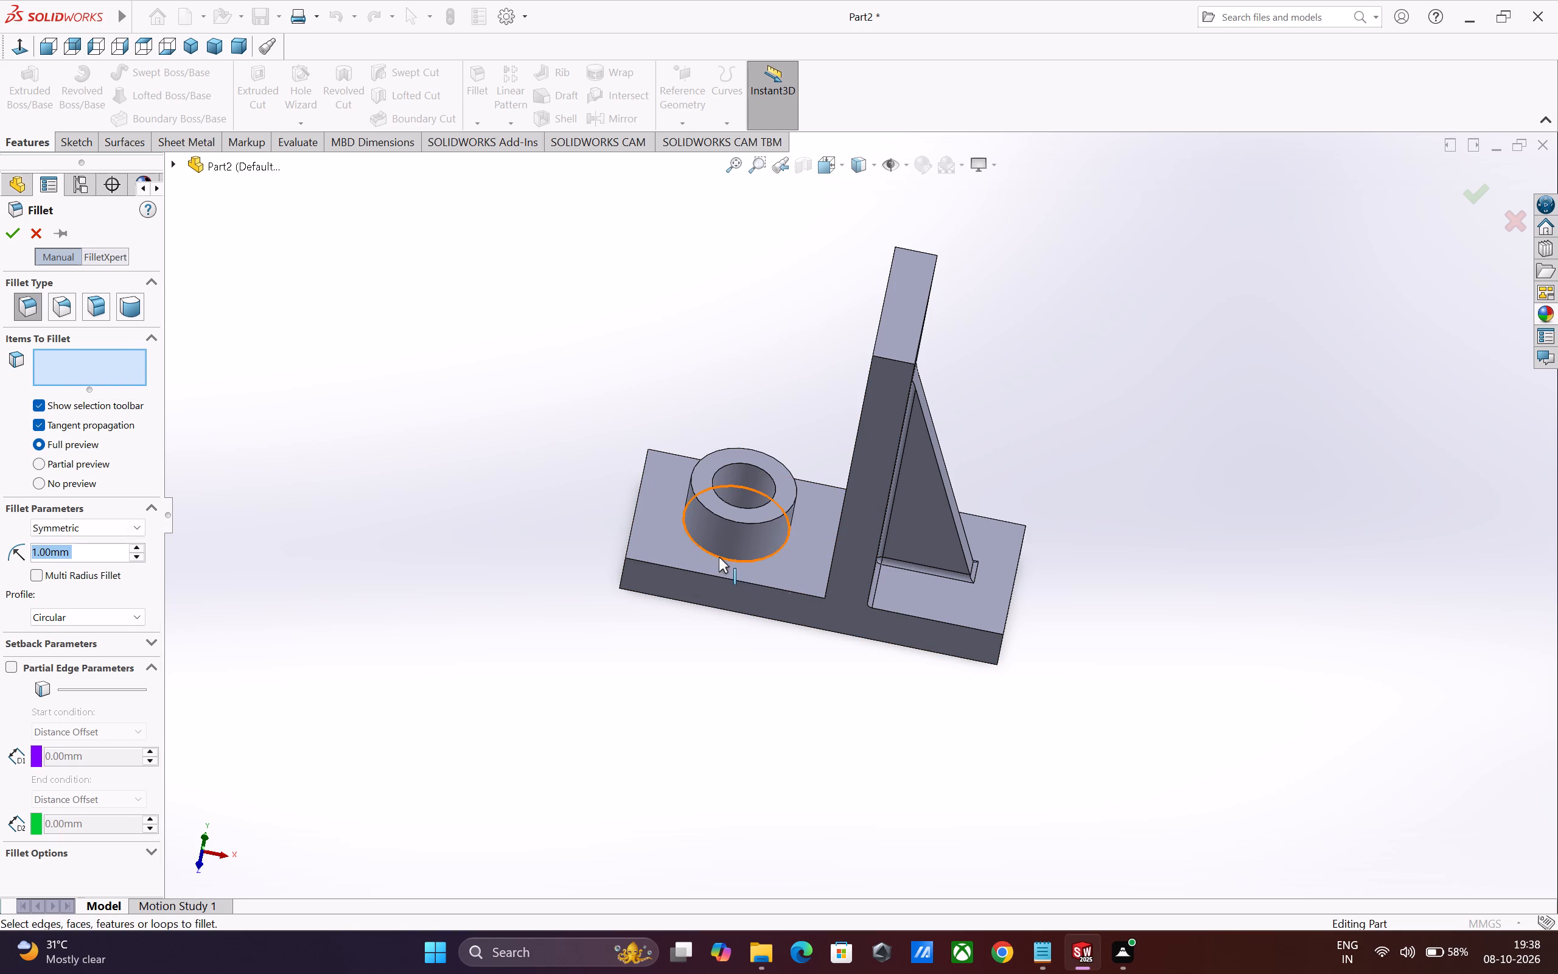
click(719, 555)
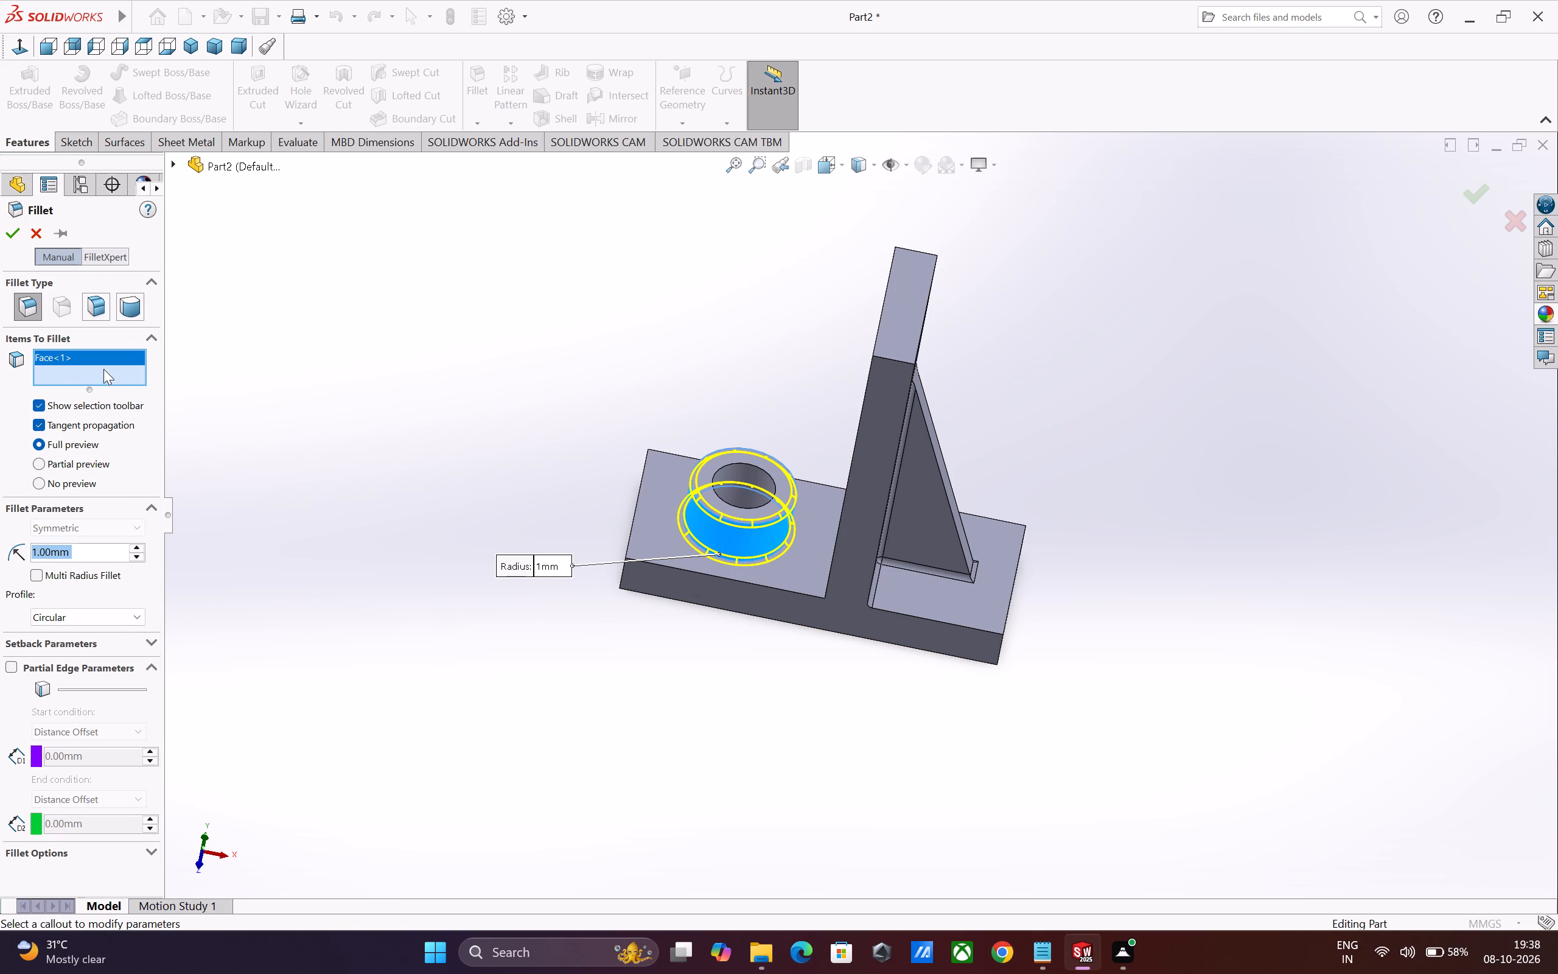
right_click(111, 383)
click(166, 398)
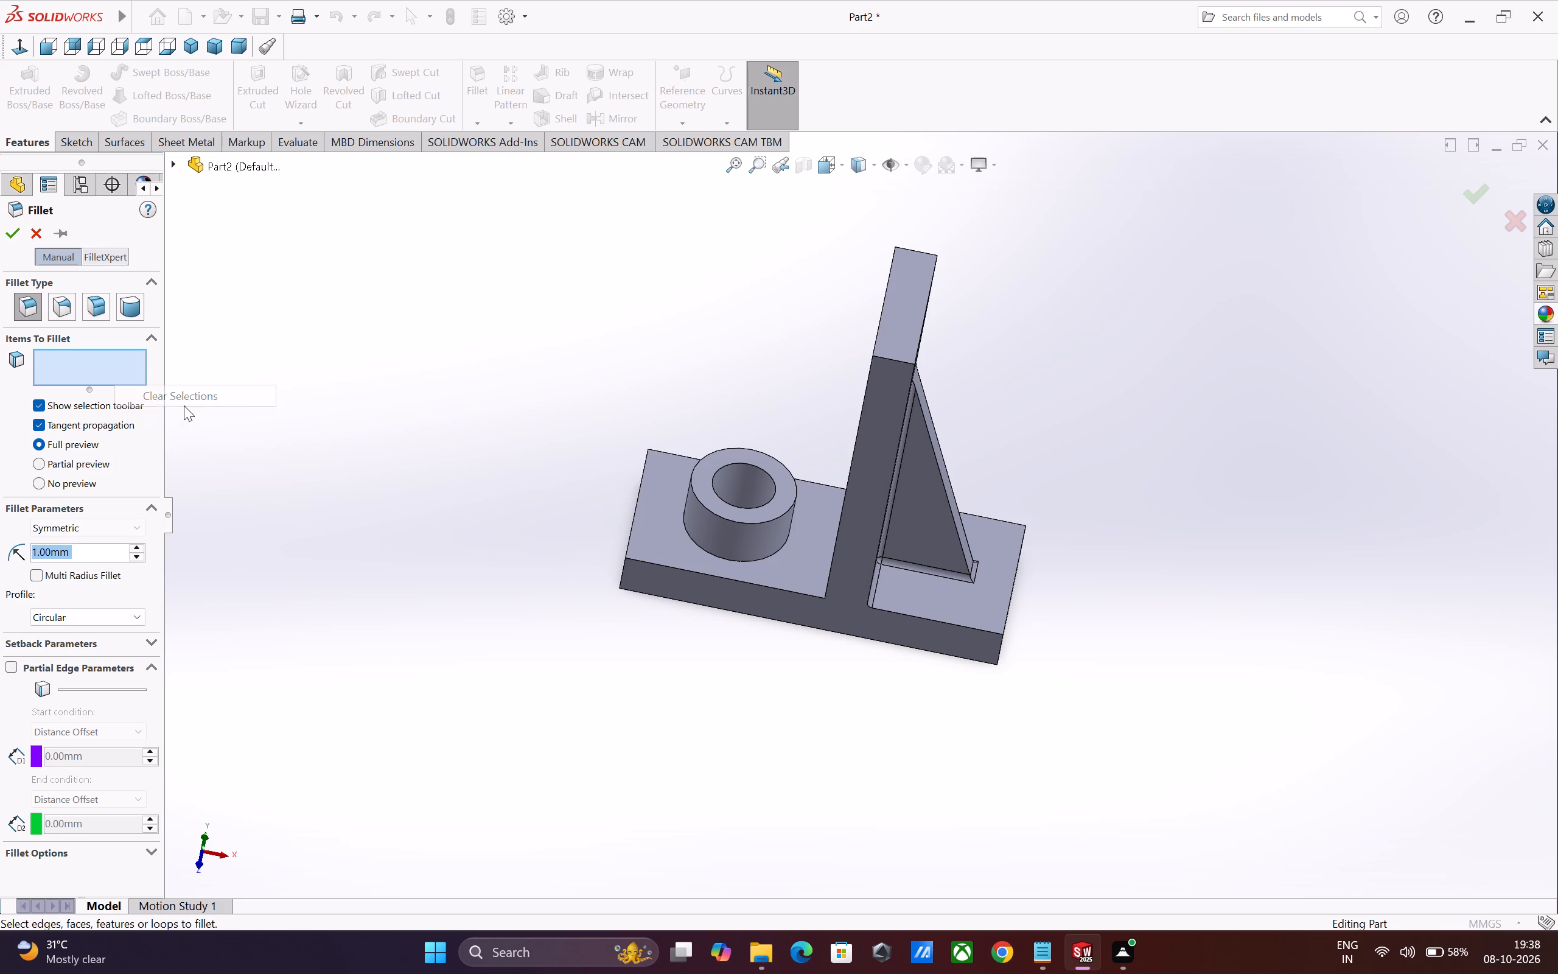
click(753, 561)
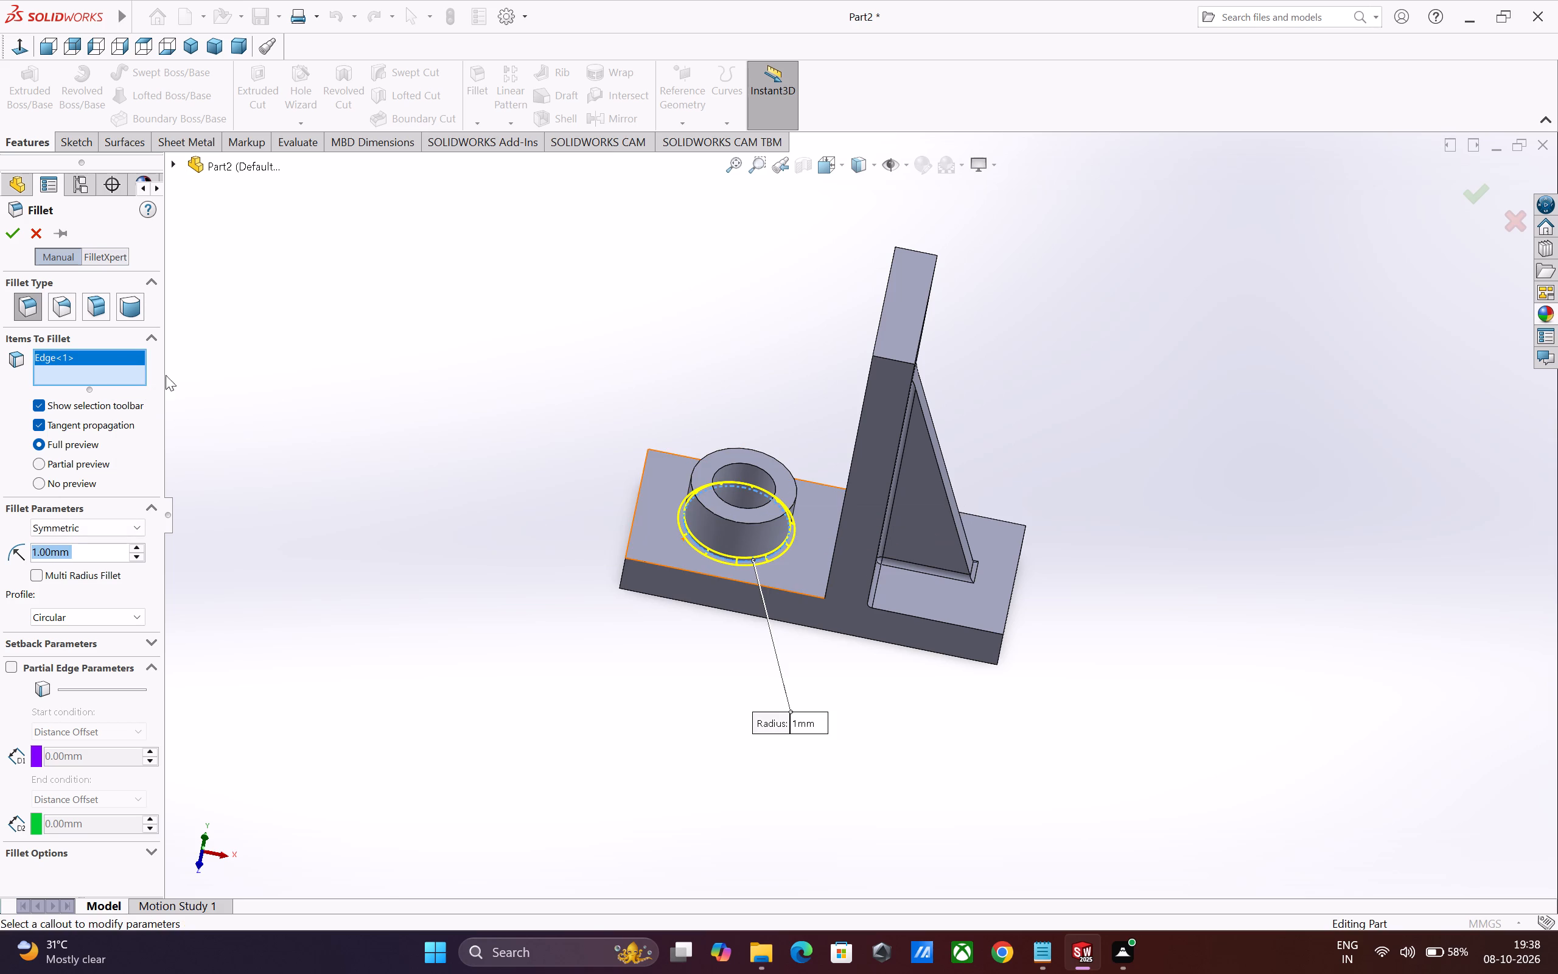
click(8, 226)
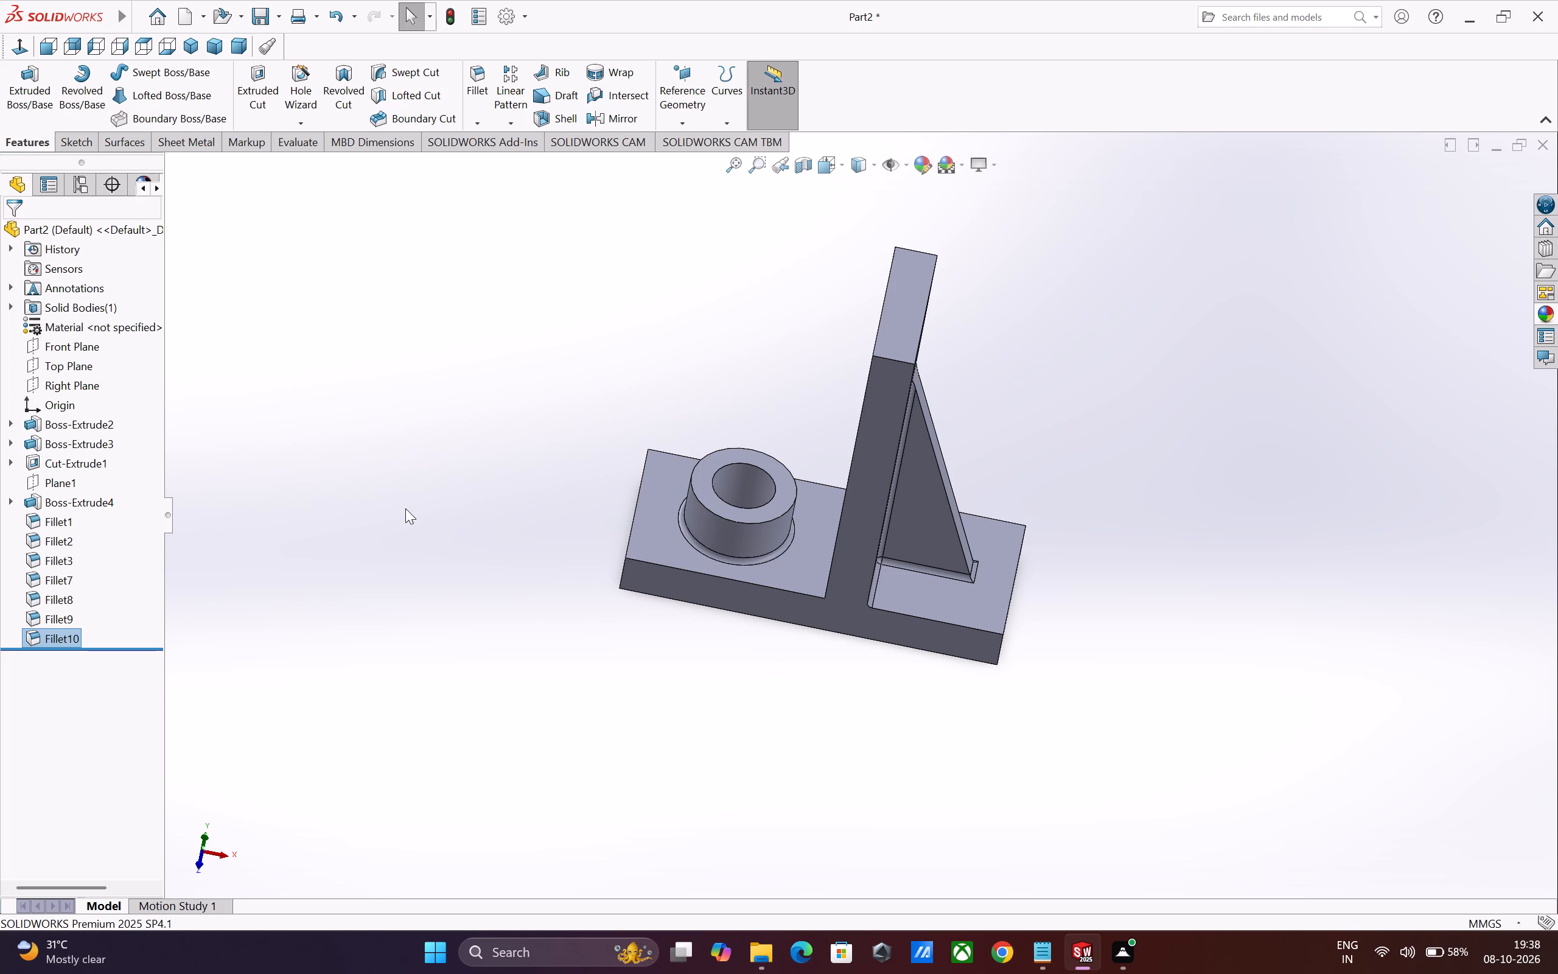
click(406, 508)
Chamfer the outer top edge of the ring boss at 1 mm and 45 degrees.
middle_drag(602, 763, 591, 843)
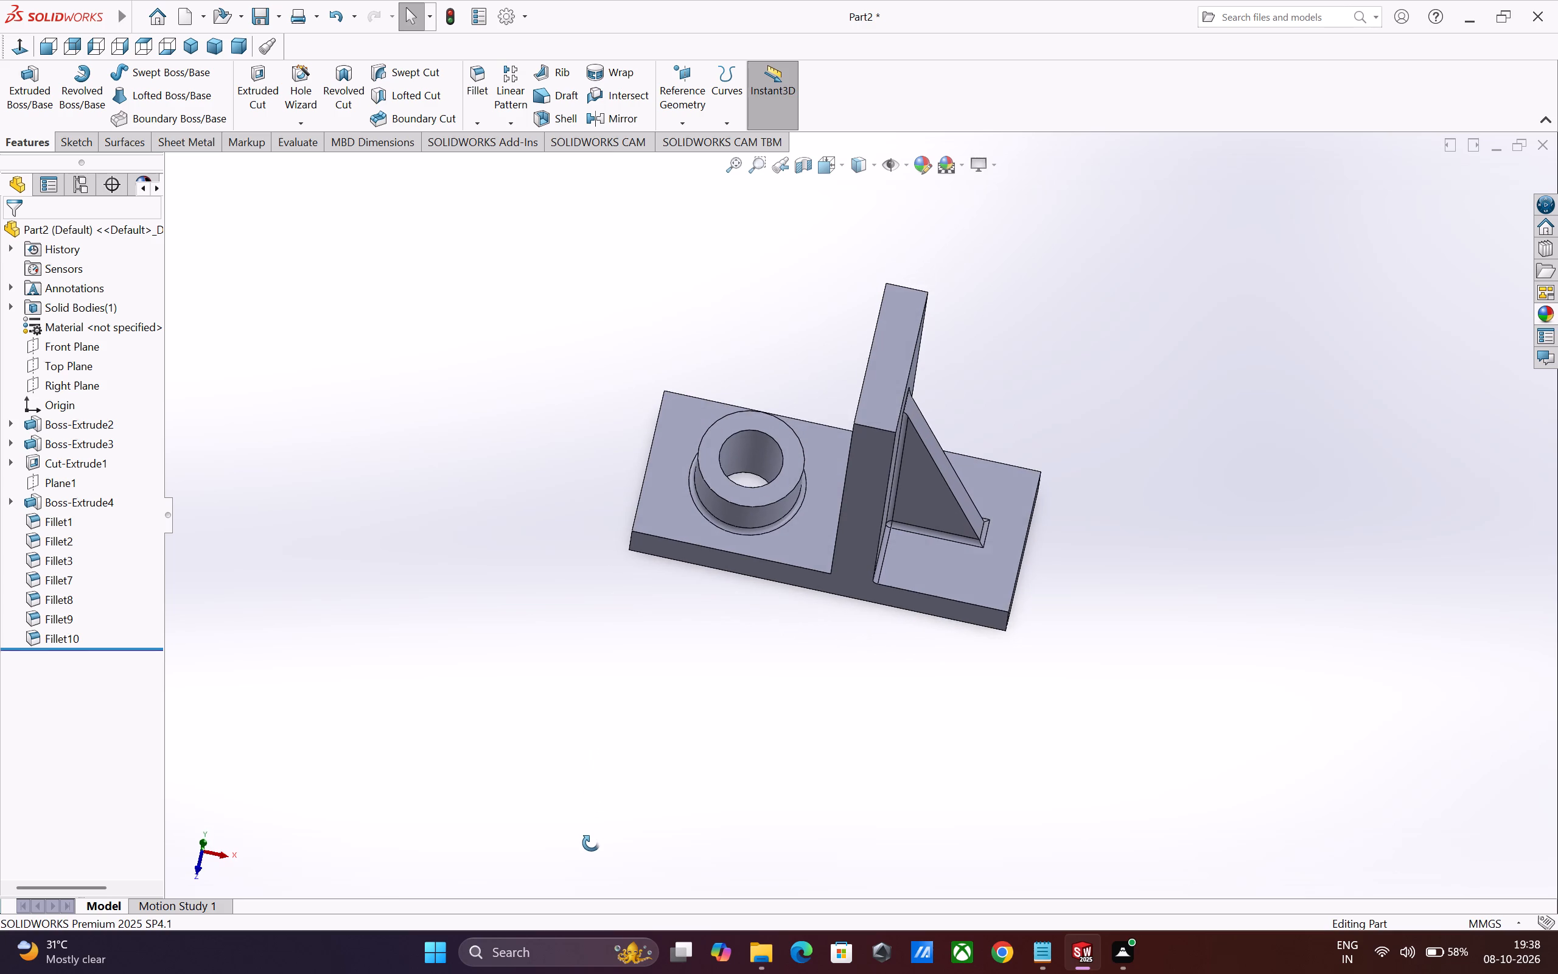
middle_drag(591, 843, 600, 836)
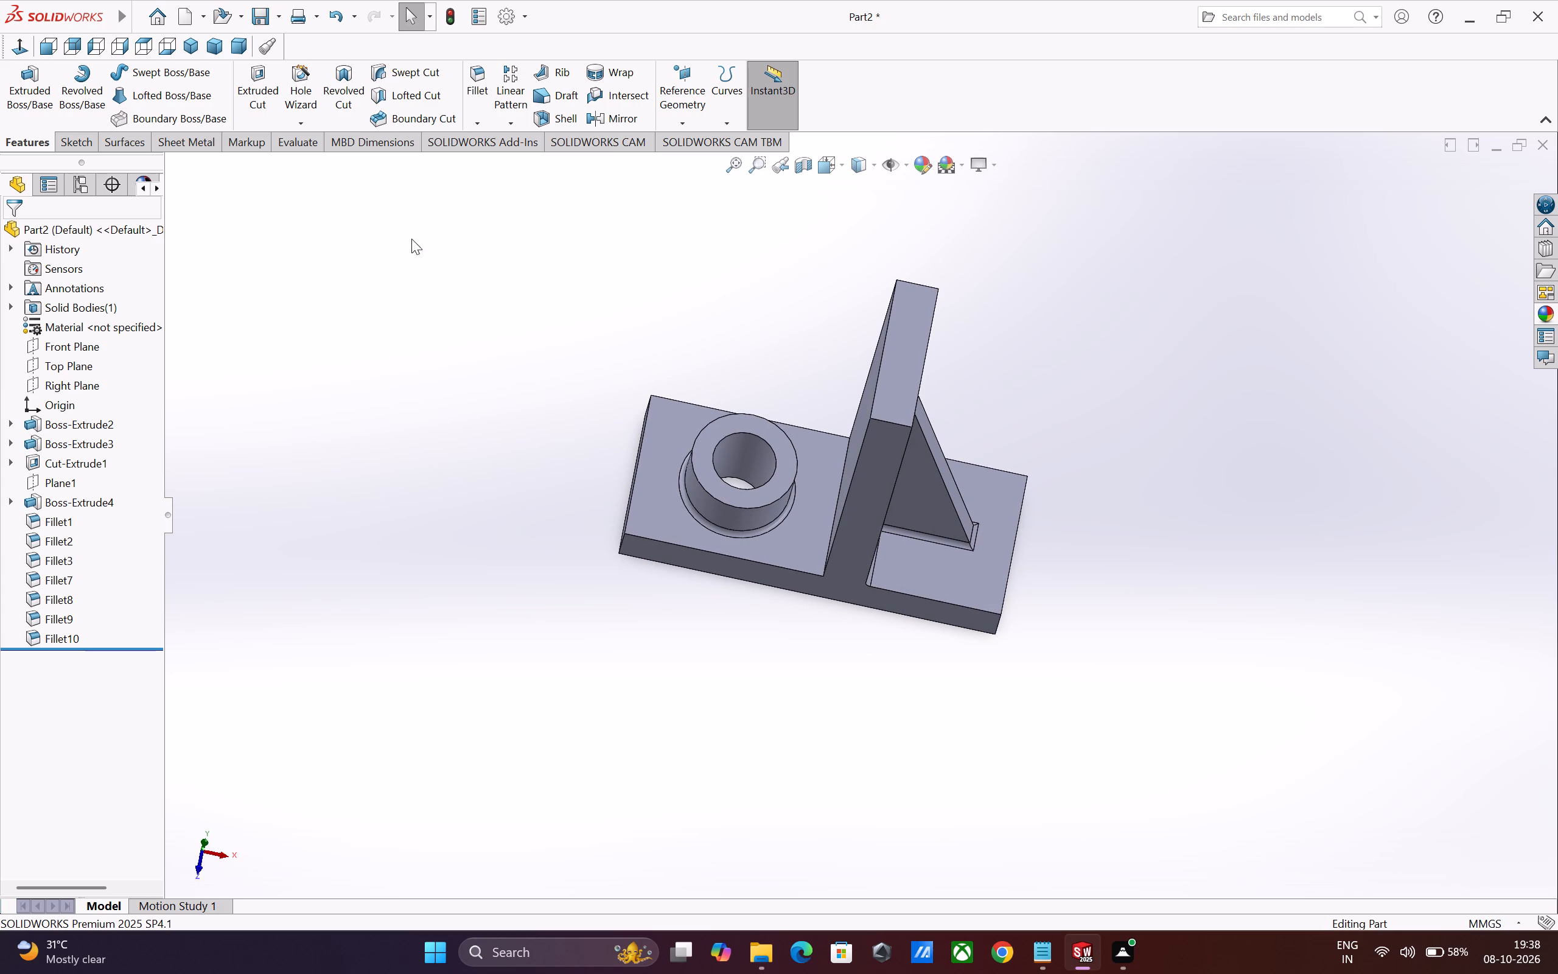
click(484, 121)
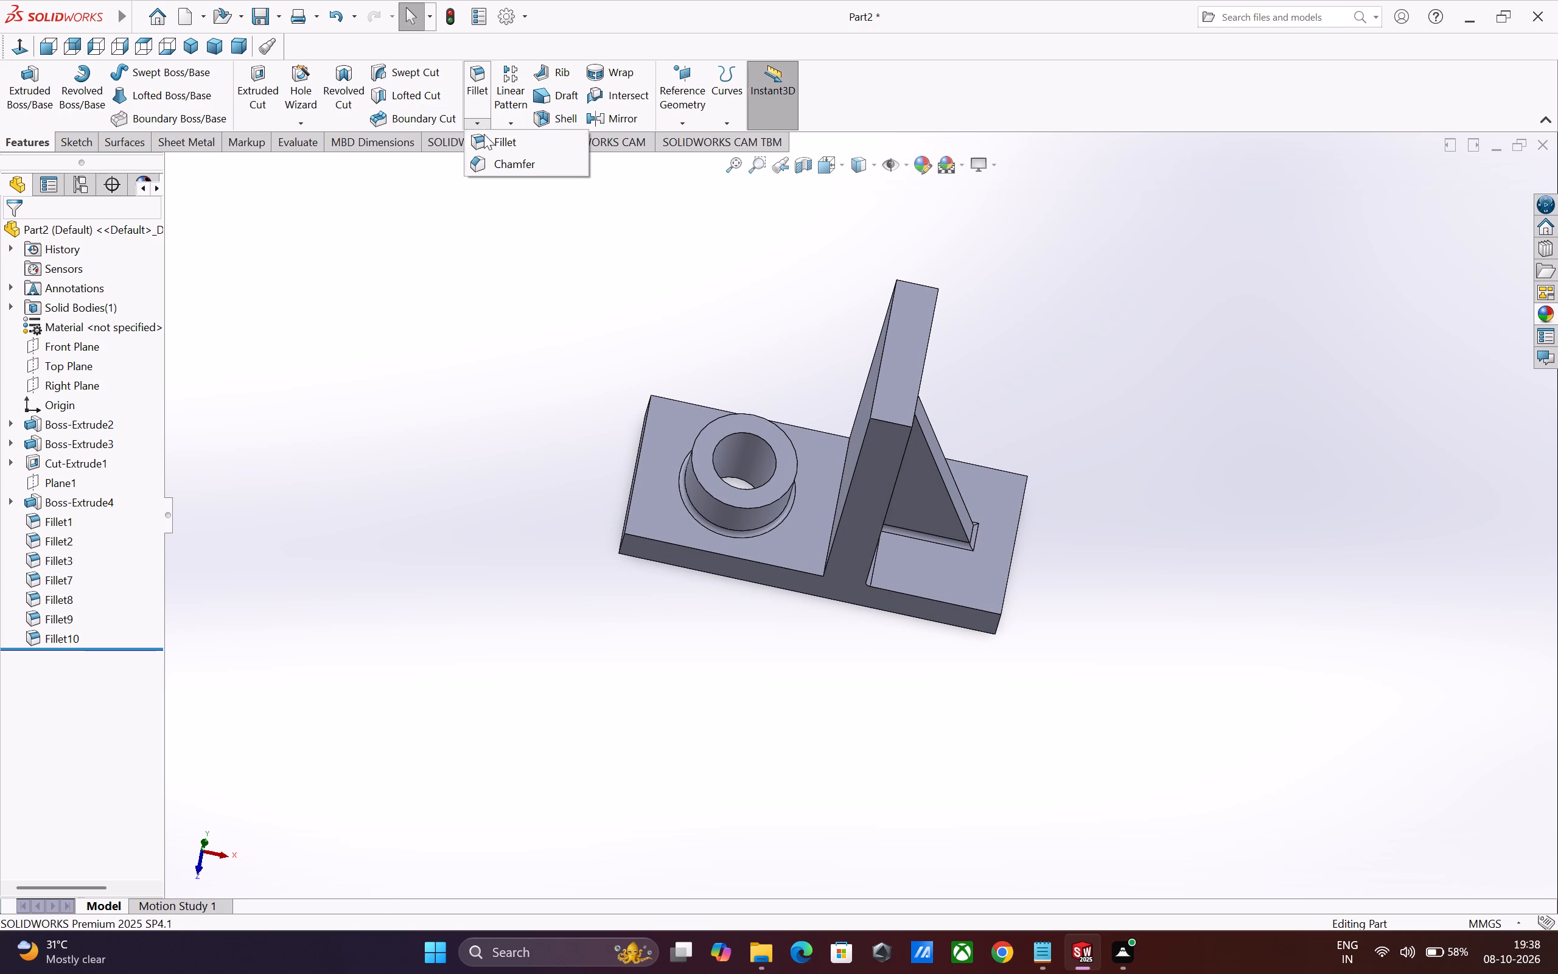
click(490, 160)
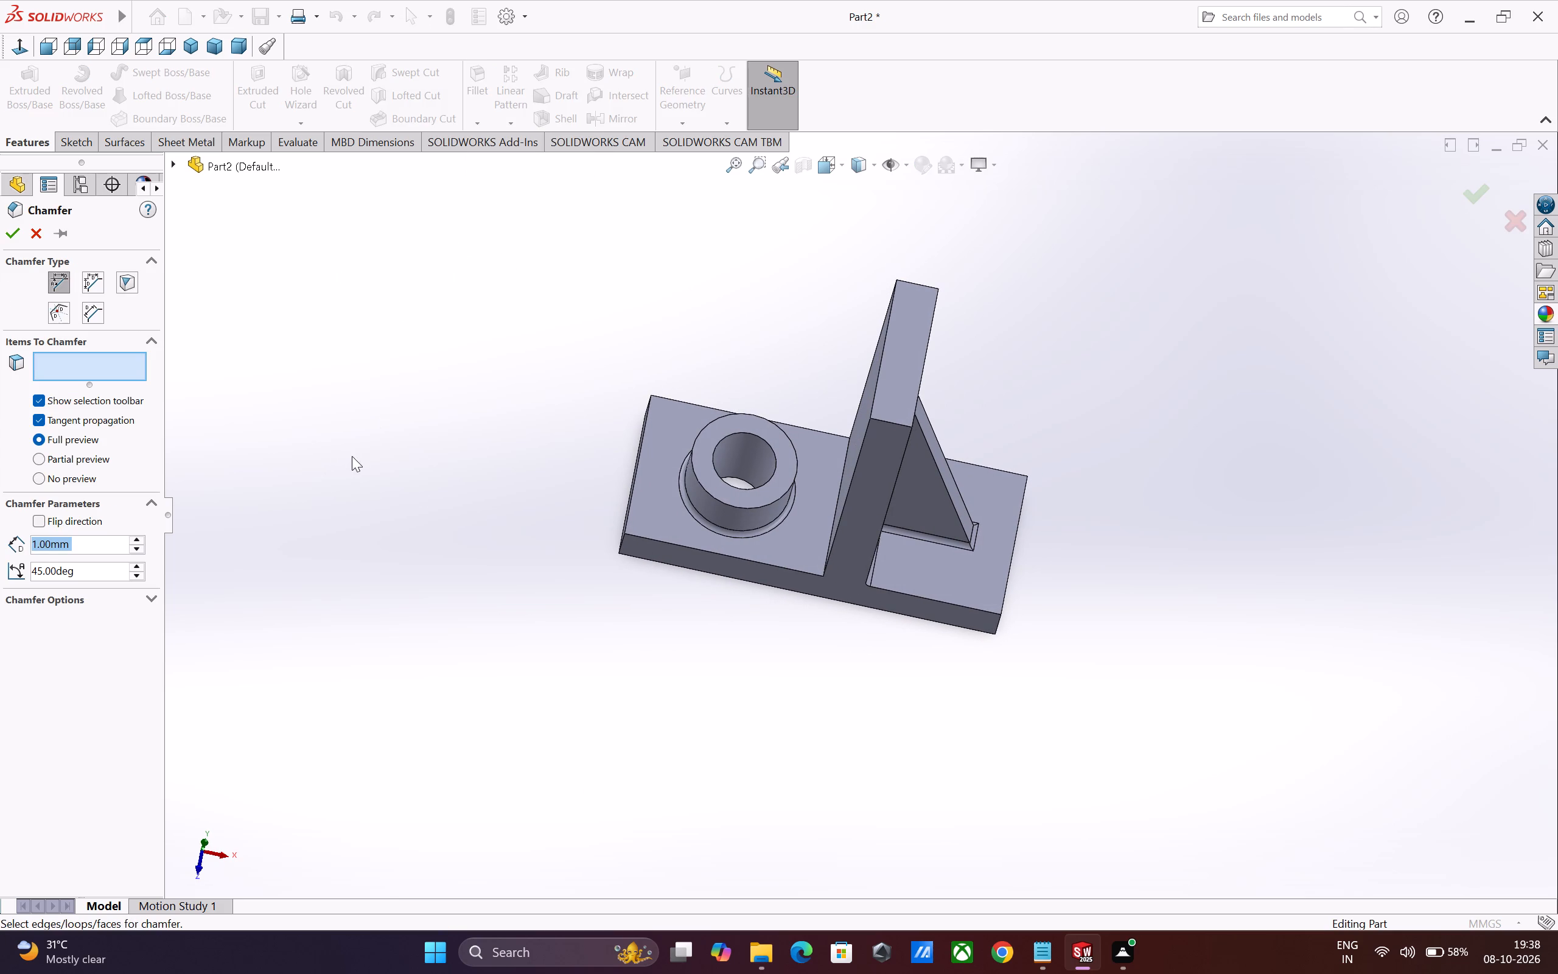
click(727, 414)
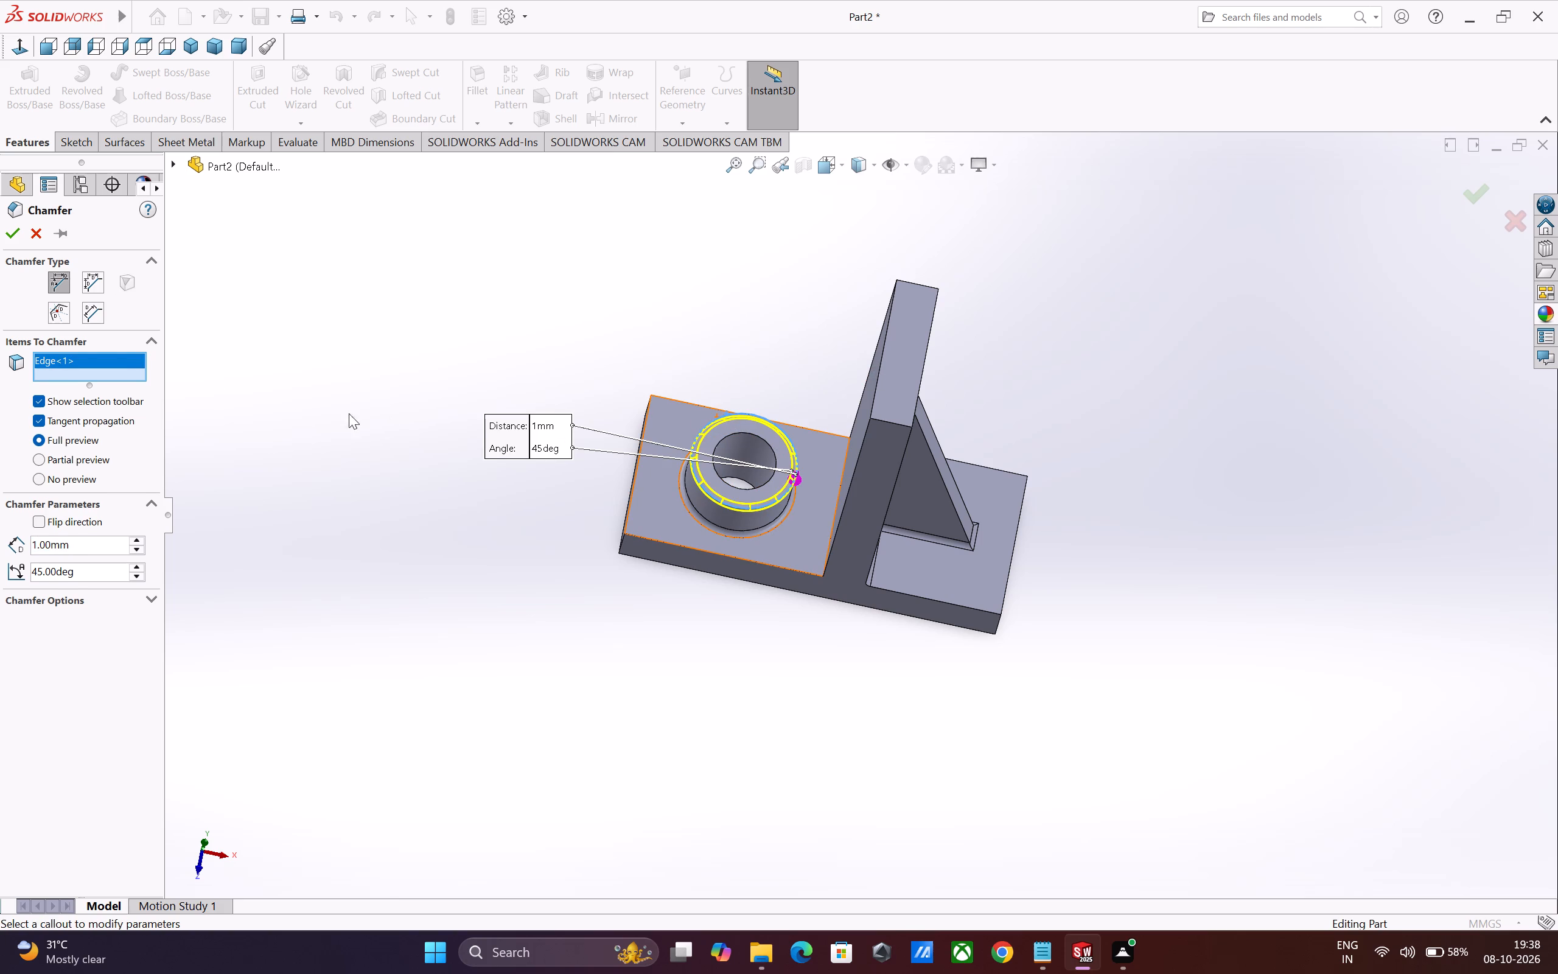
click(11, 233)
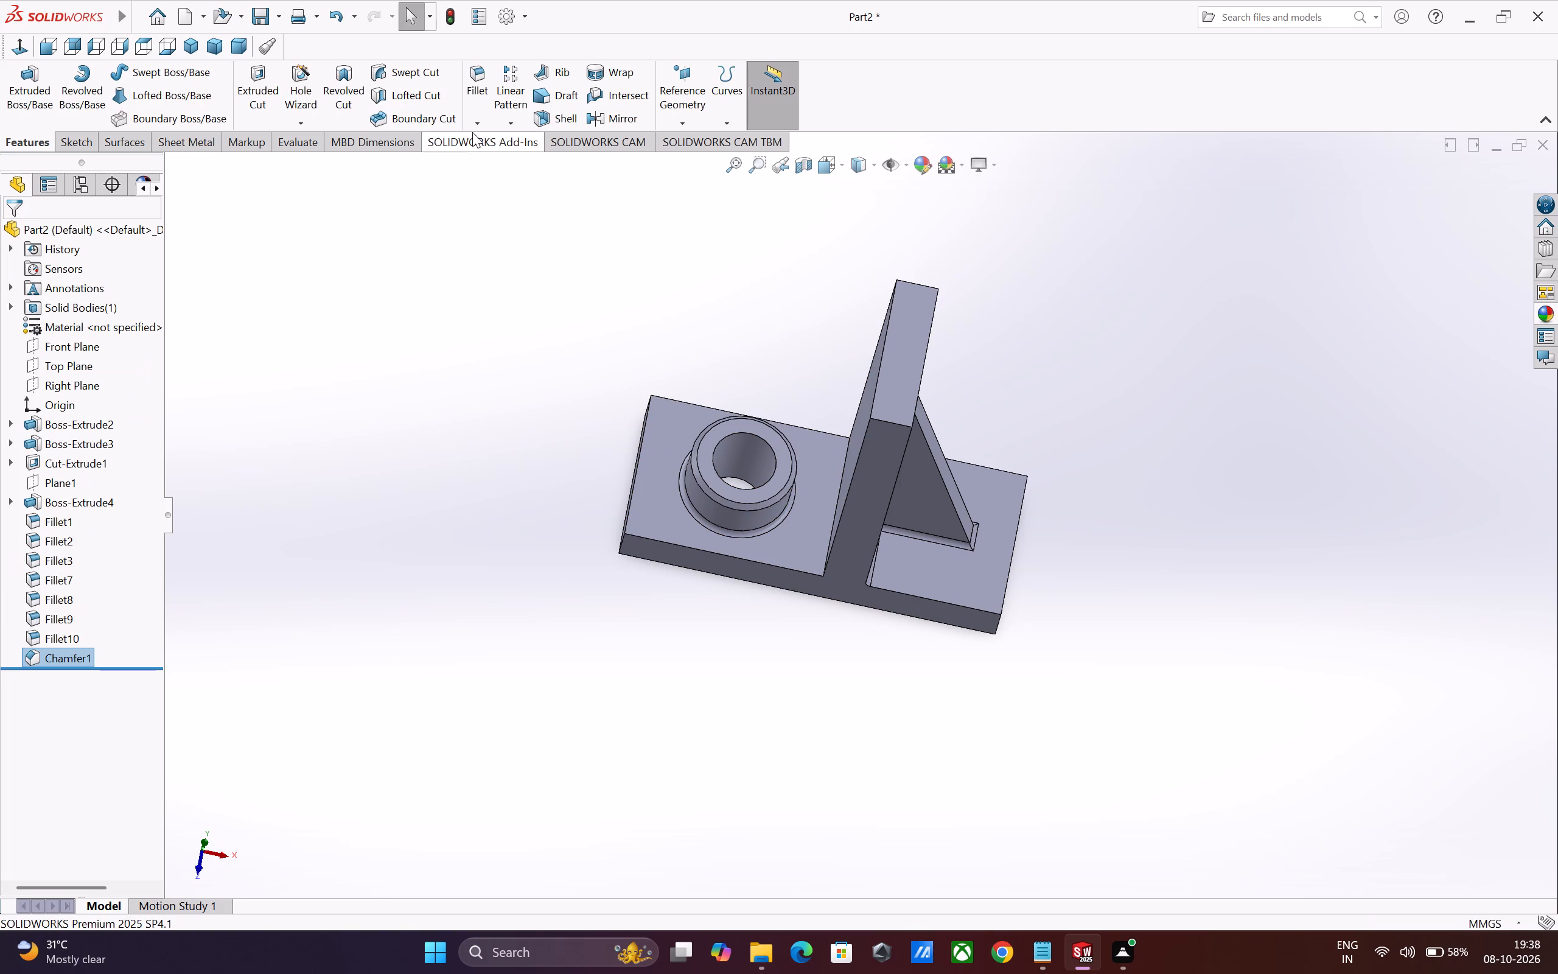
Chamfer the bore's top edge on the ring boss at 1 mm and 45 degrees.
click(473, 127)
click(495, 170)
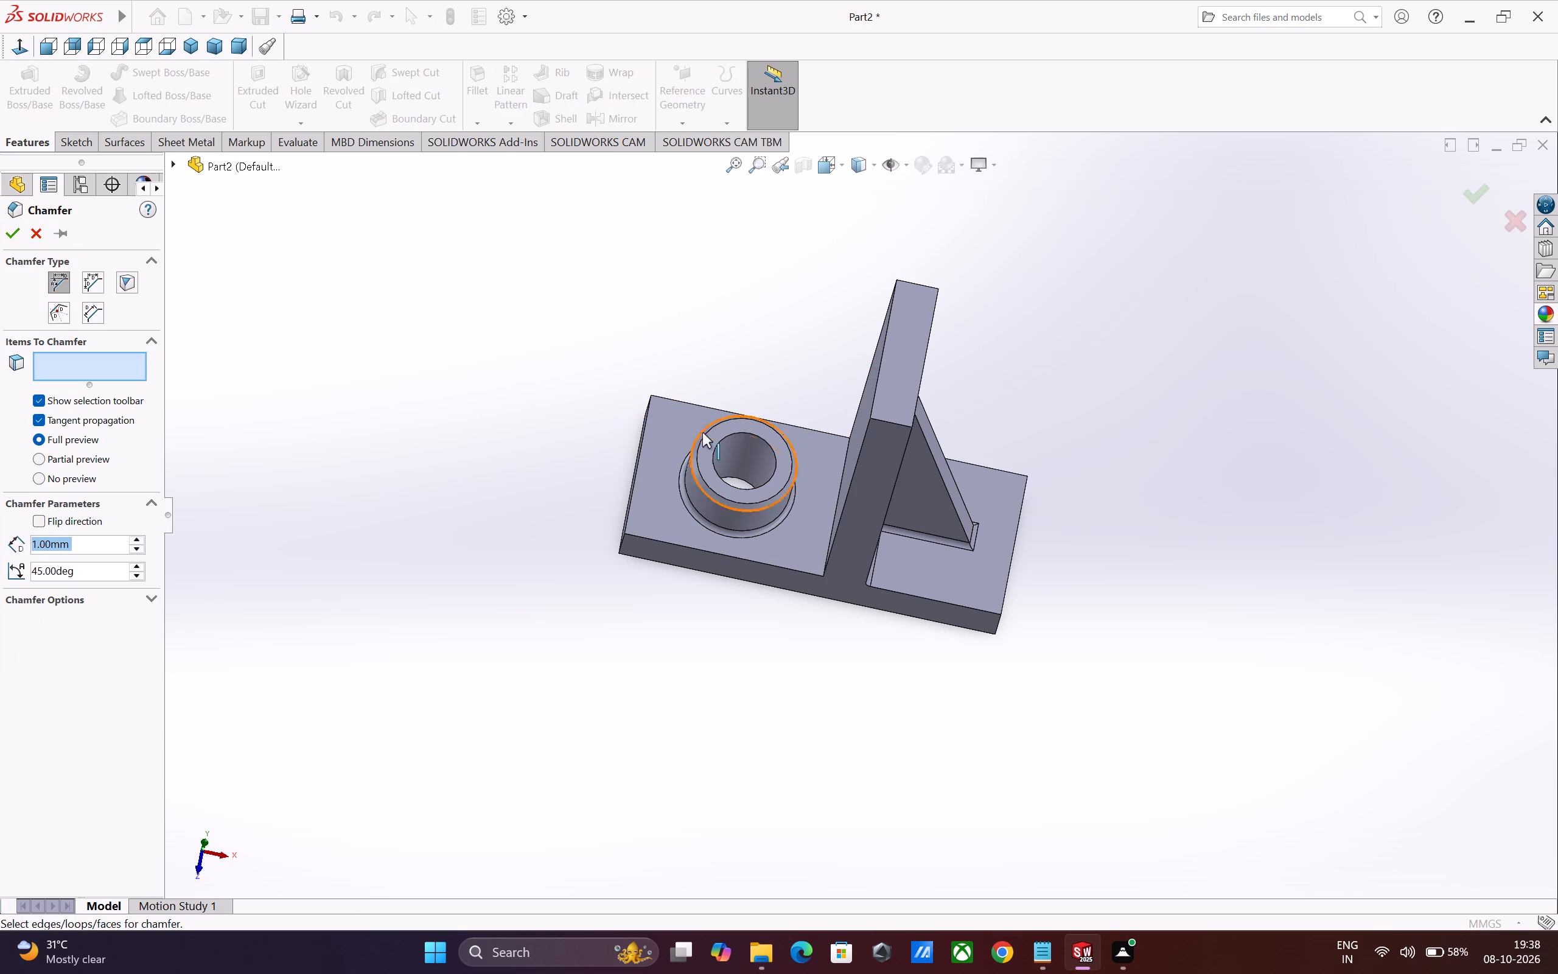
click(728, 434)
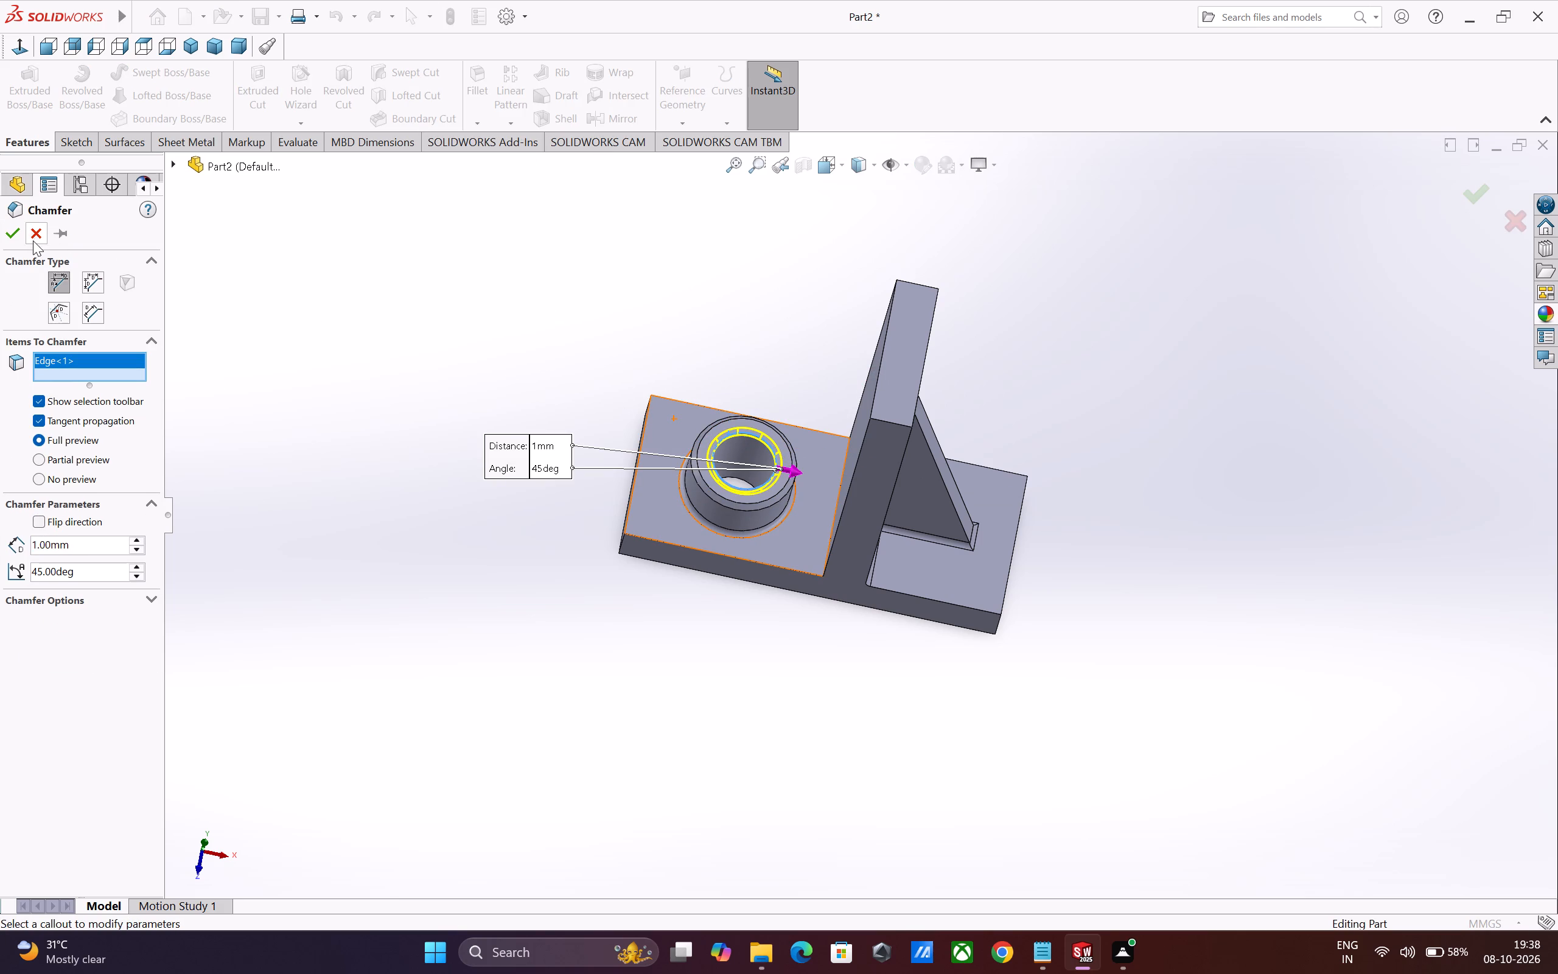
click(17, 236)
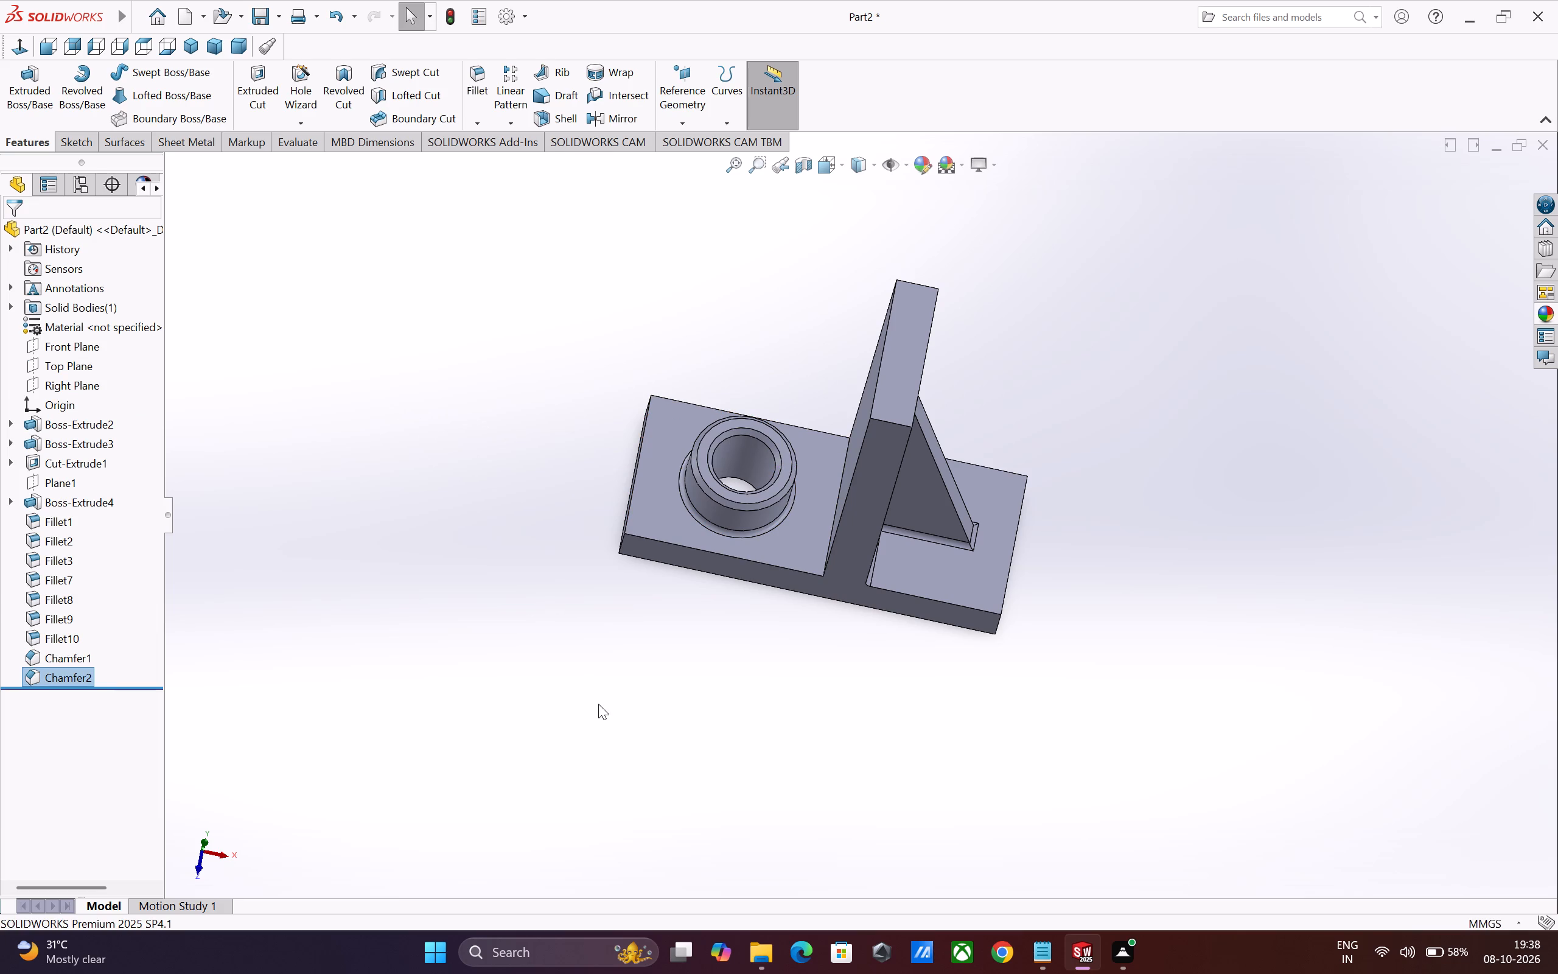
Chamfer the bore's edge on the underside of the base plate at 1 mm and 45 degrees.
middle_drag(598, 696, 576, 560)
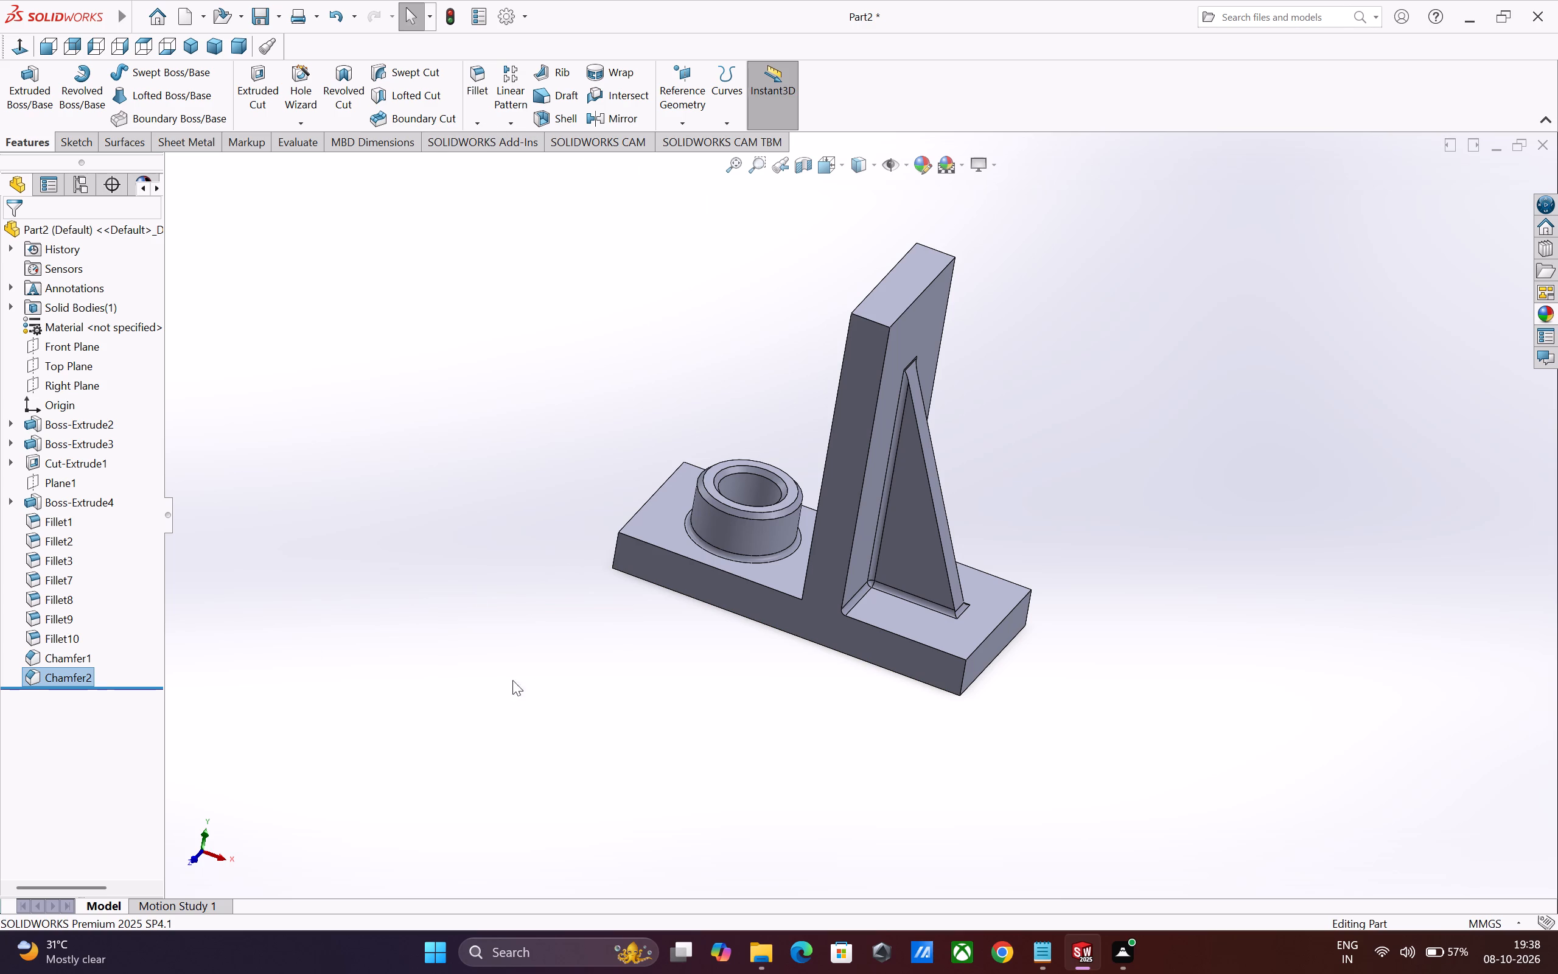
middle_drag(641, 744, 1131, 823)
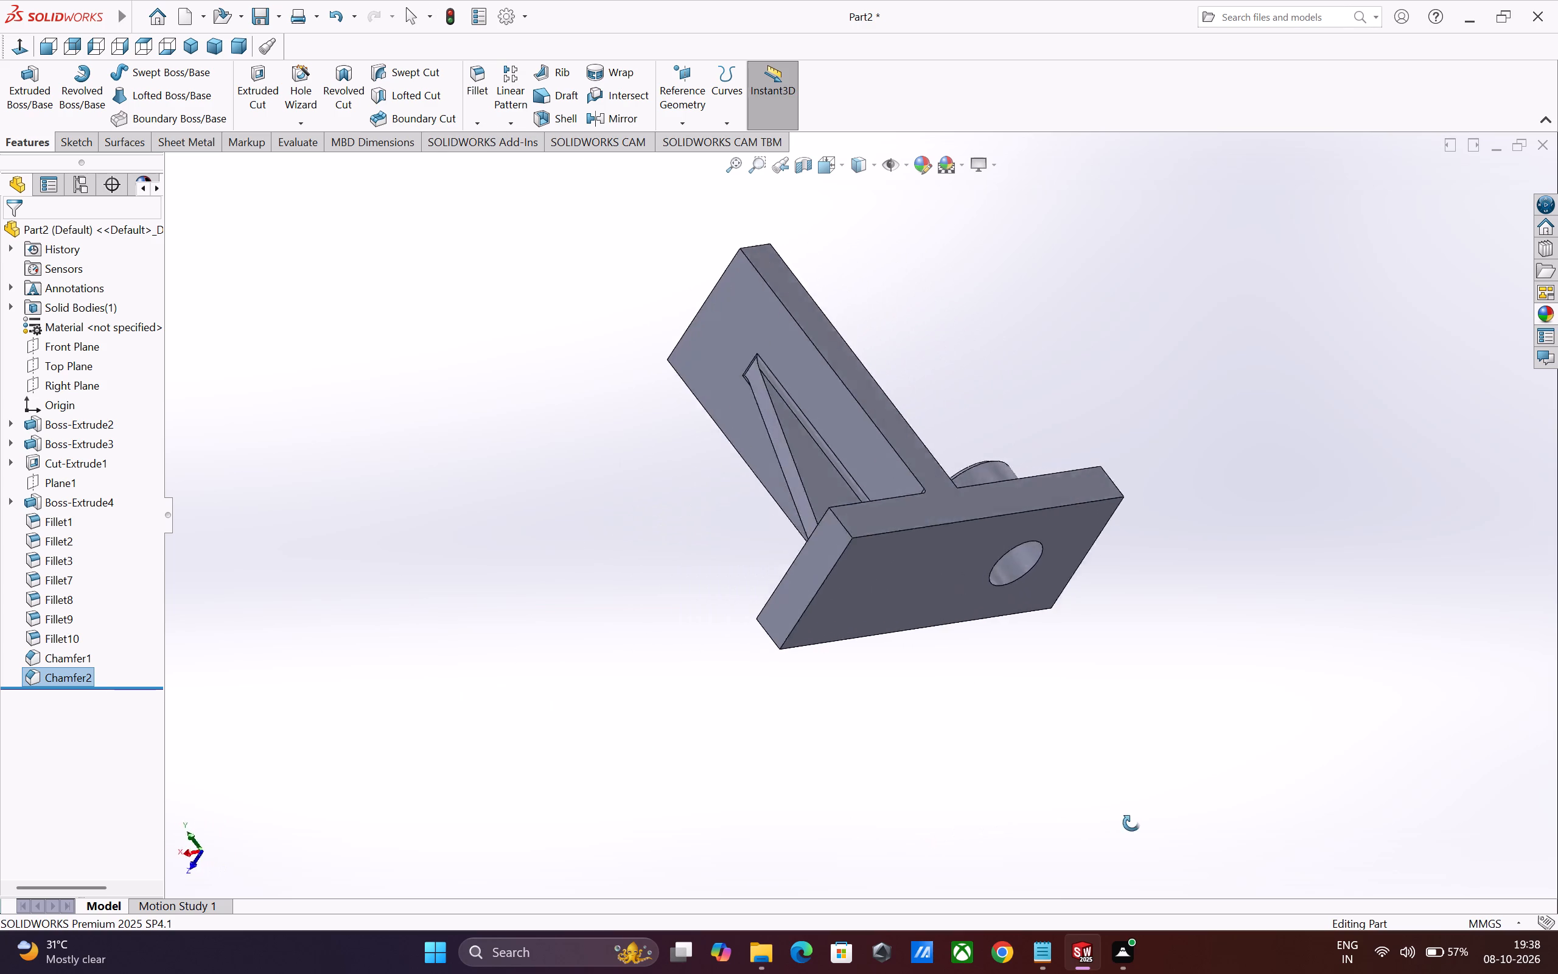
middle_drag(1131, 823, 962, 632)
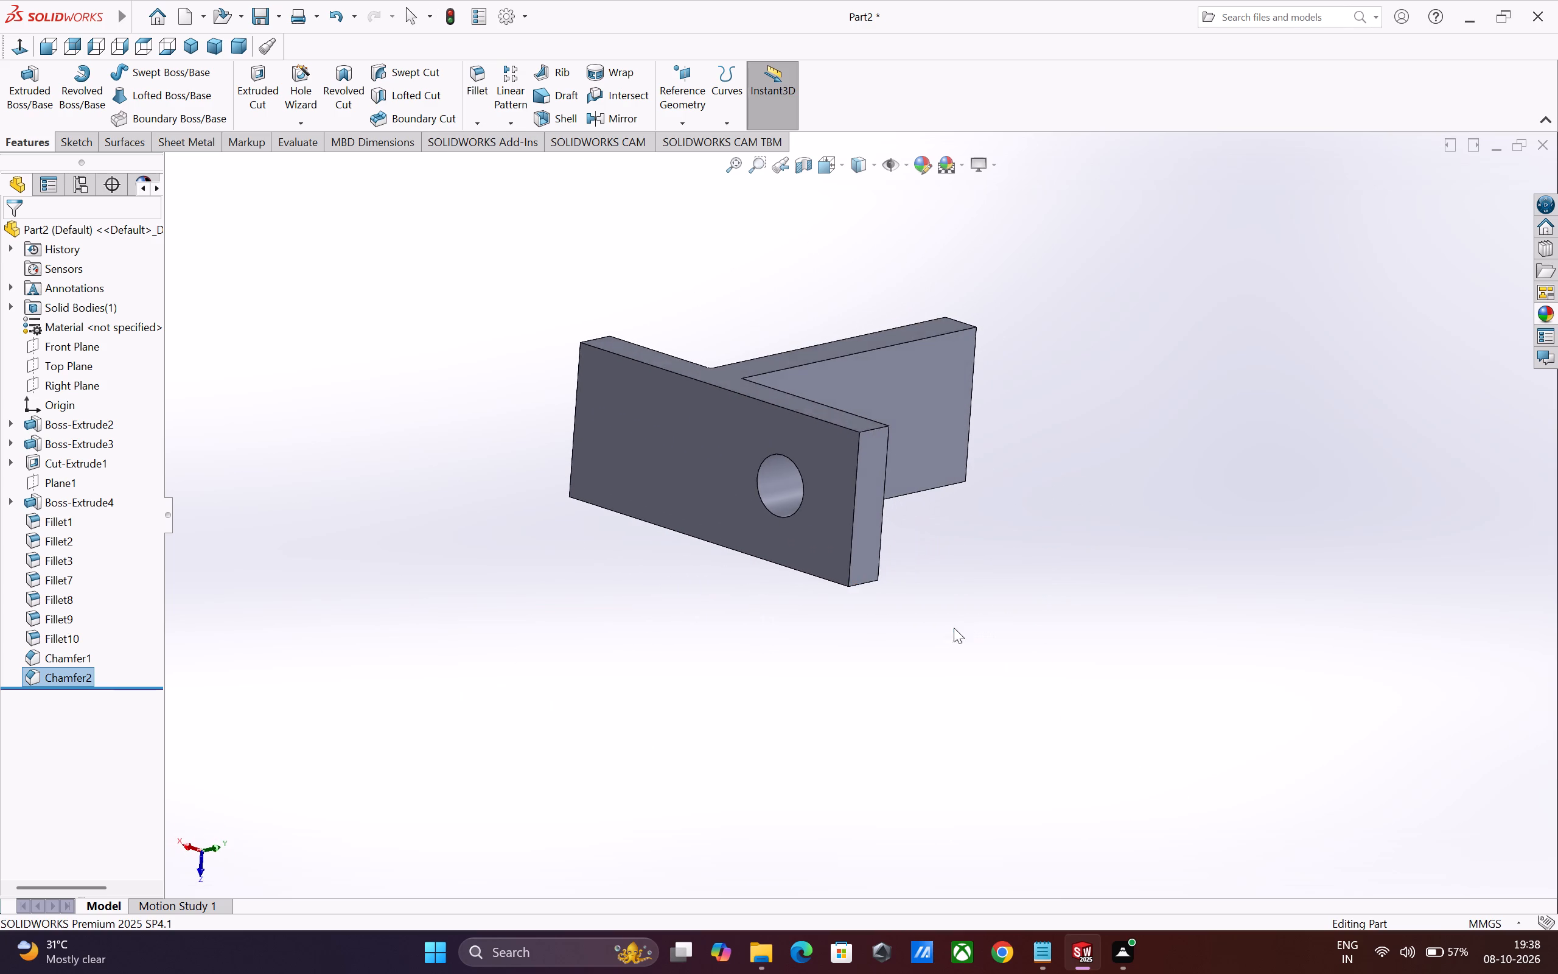
click(472, 121)
click(493, 163)
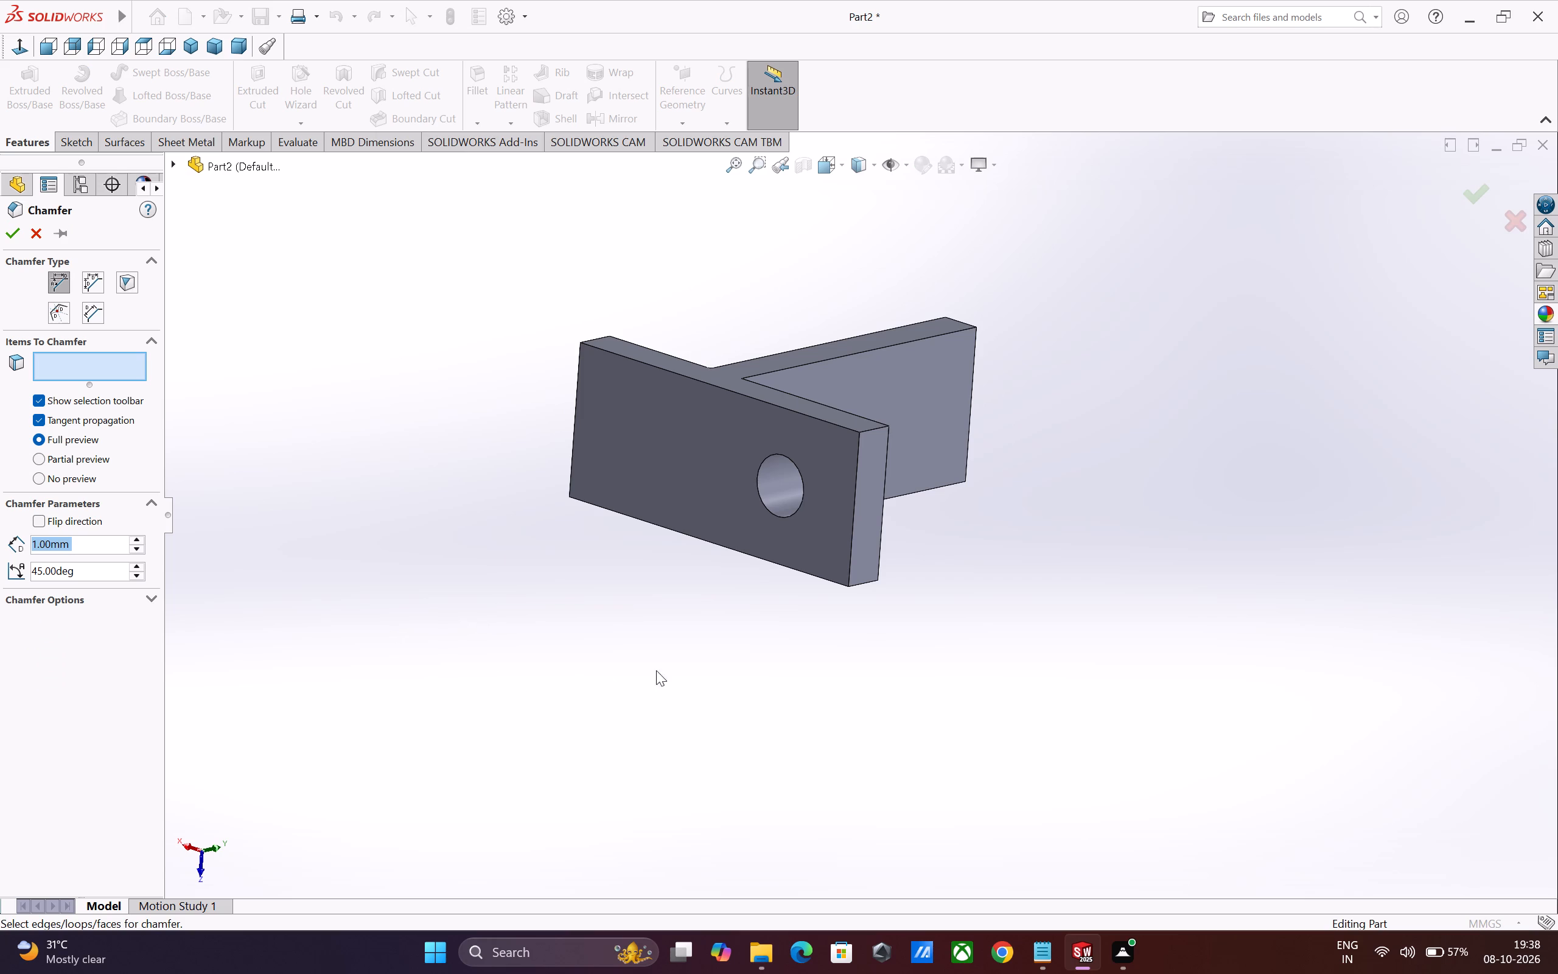
click(760, 496)
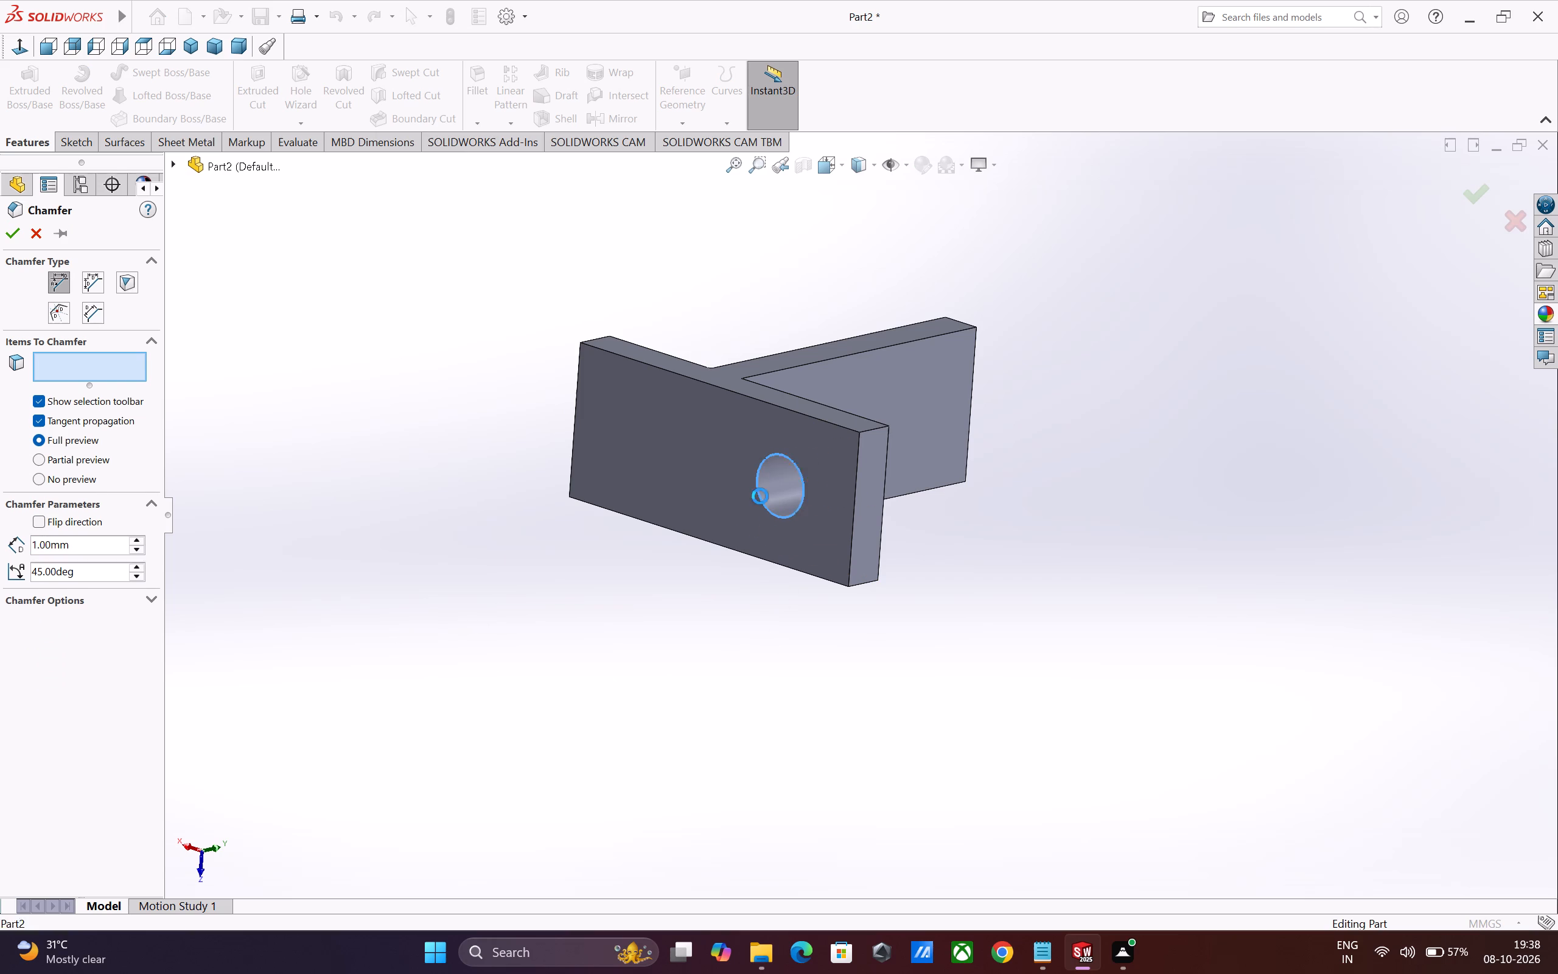
click(12, 232)
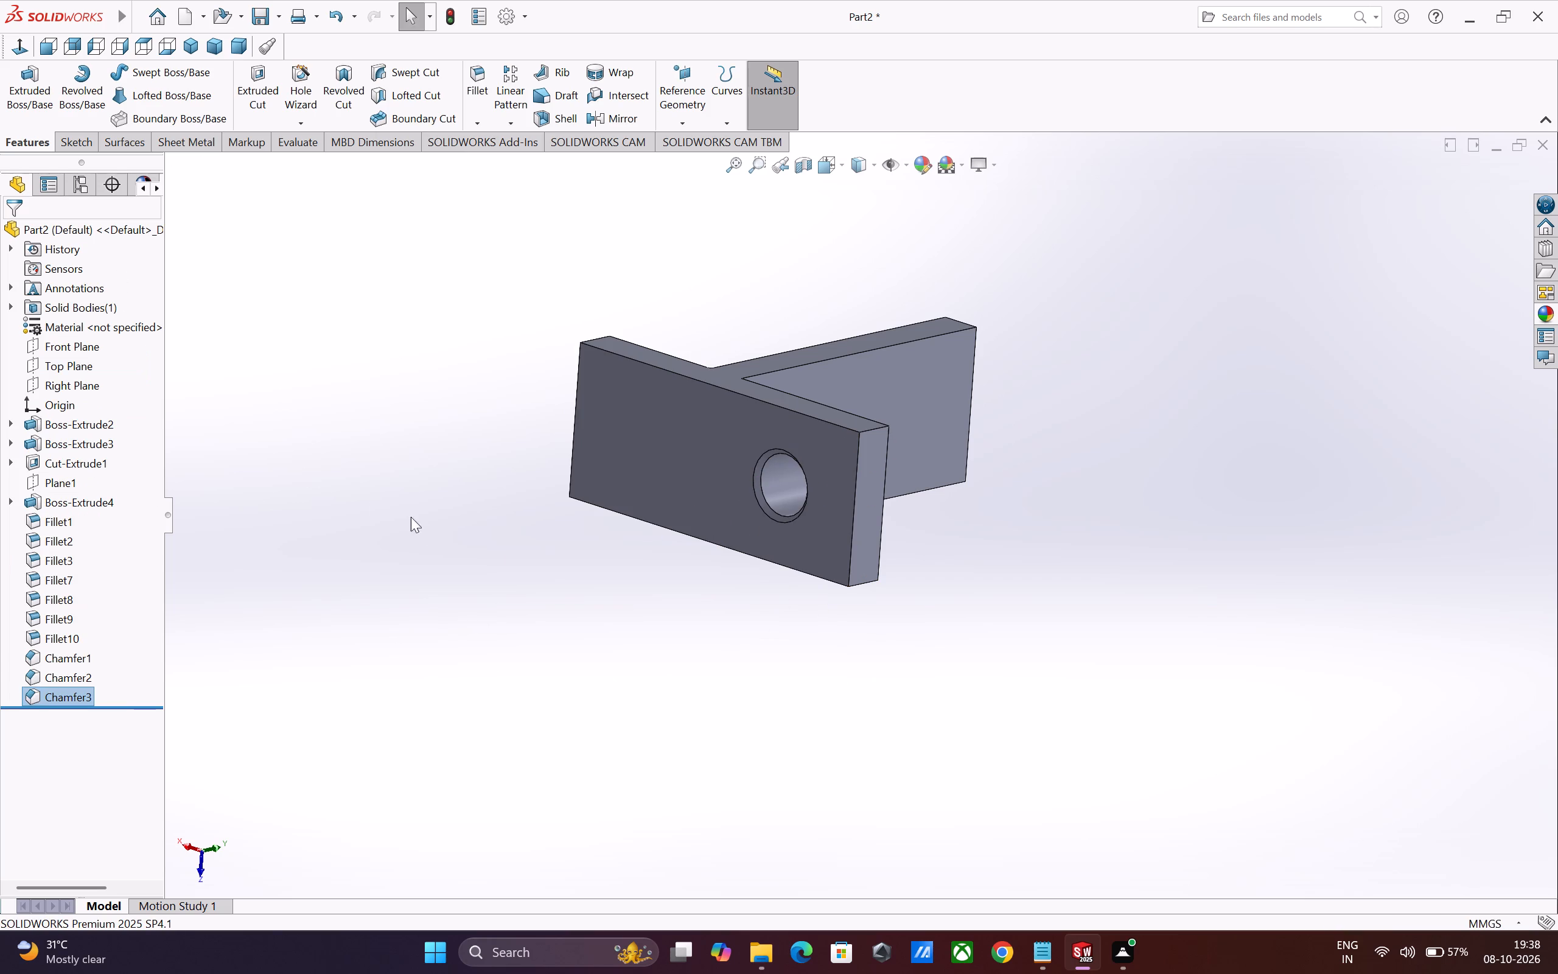
click(478, 549)
Fillet the front T-profile face's rib-side edge 1 mm, running down the upright and along the base top with tangent propagation.
middle_drag(722, 623, 503, 455)
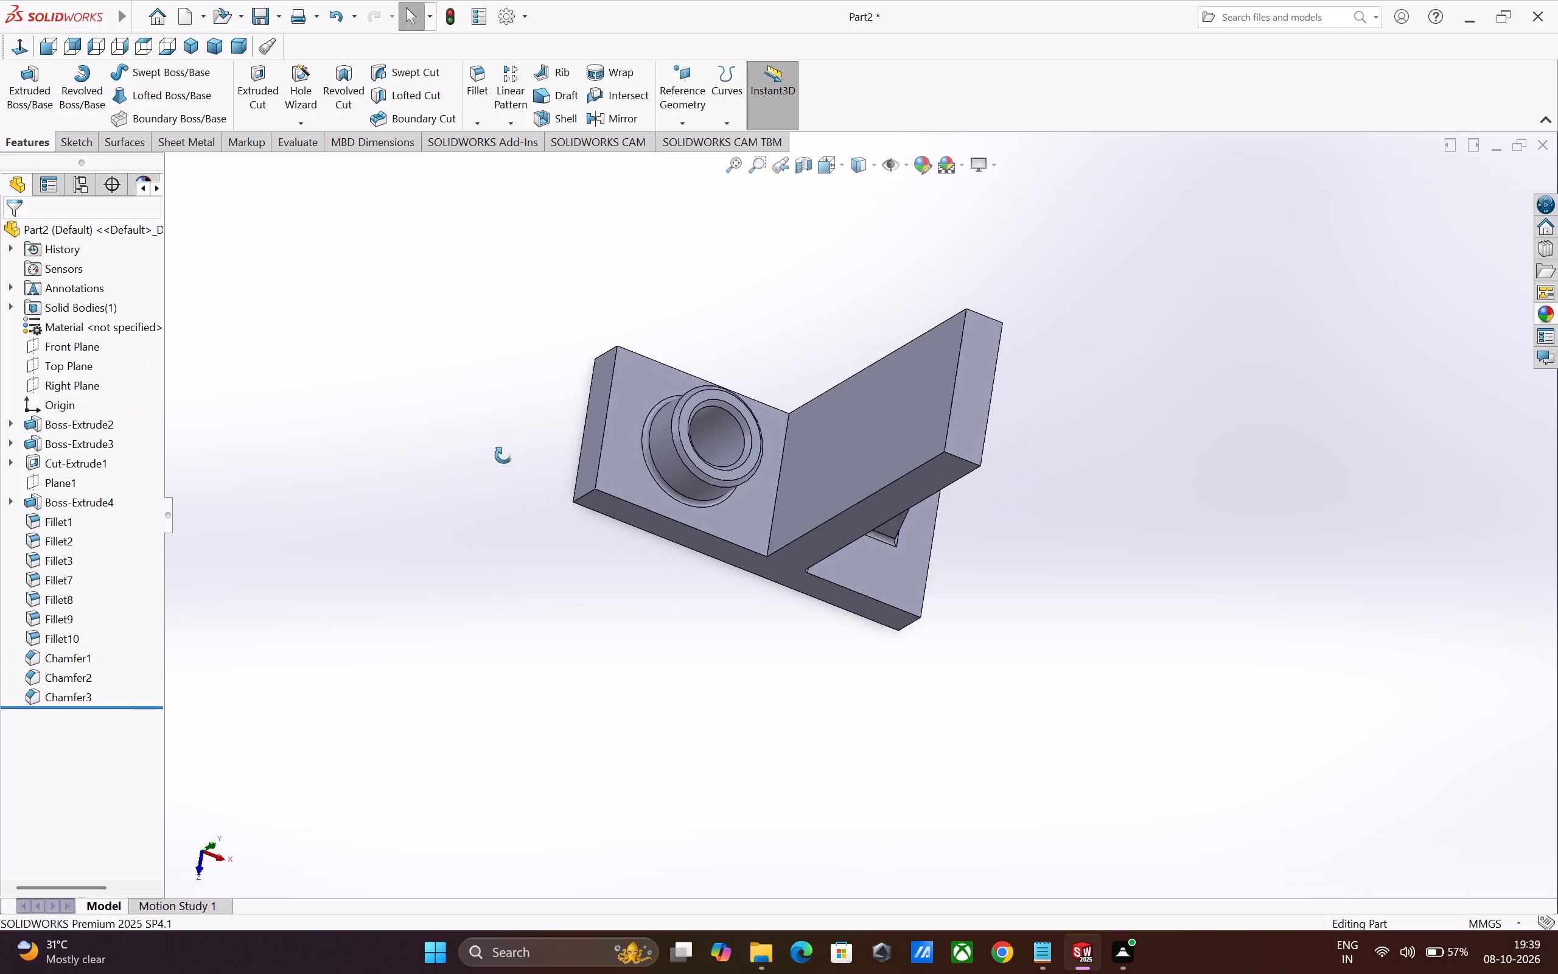
middle_drag(503, 455, 448, 385)
middle_drag(803, 646, 811, 608)
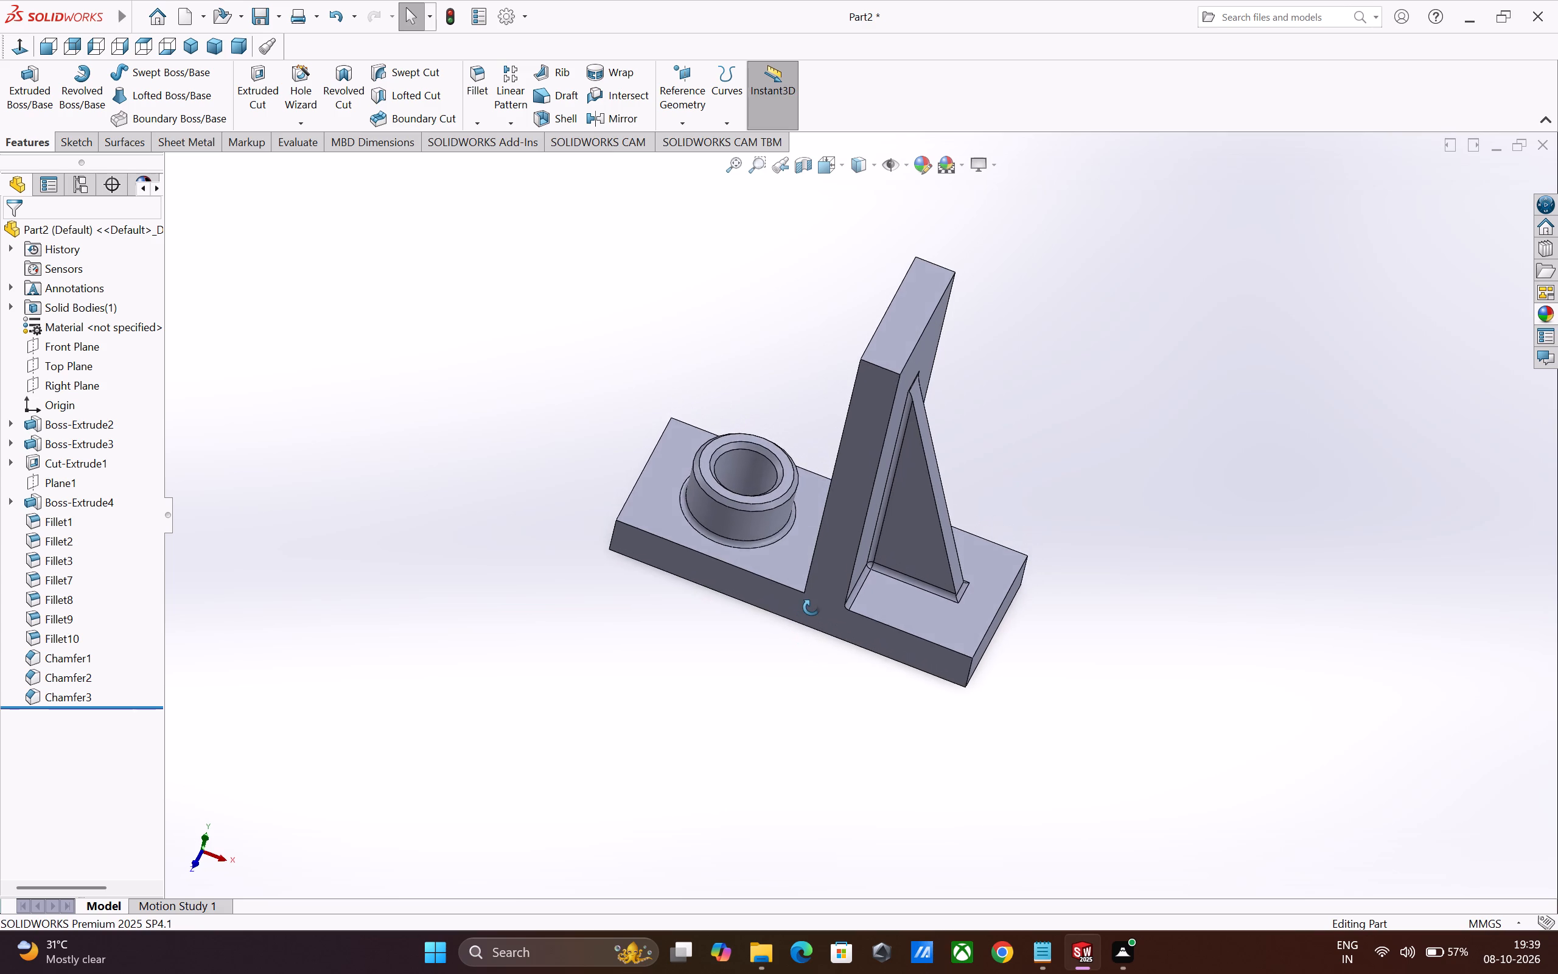
middle_drag(811, 608, 816, 599)
scroll(637, 523, down, 2)
middle_drag(711, 693, 766, 572)
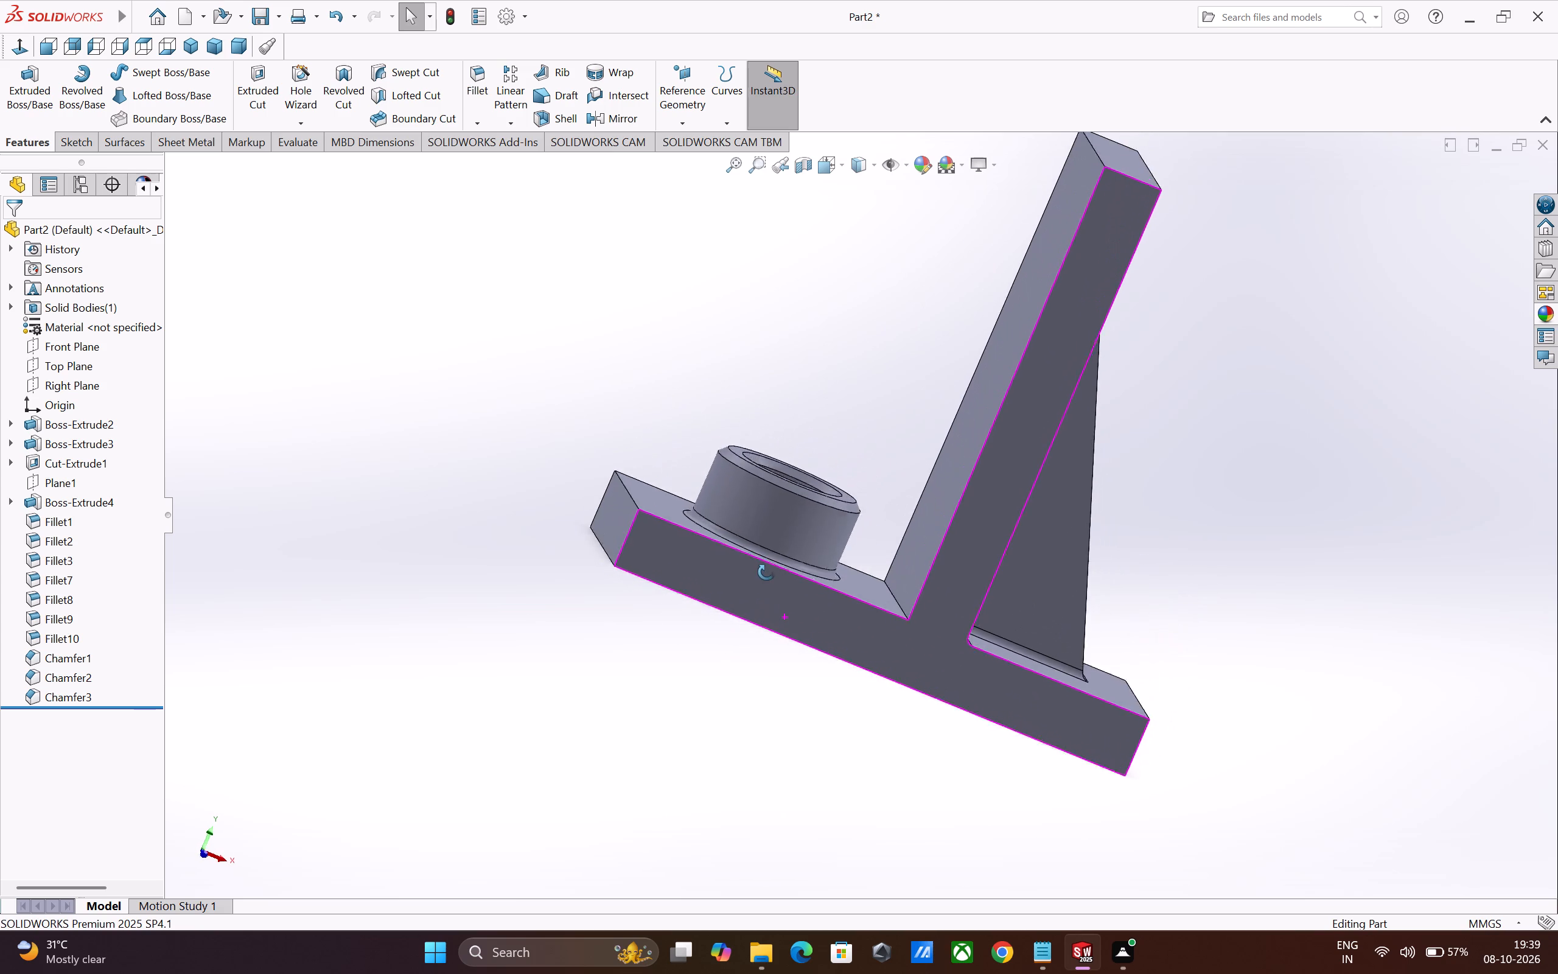
middle_drag(766, 572, 692, 579)
scroll(682, 650, up, 2)
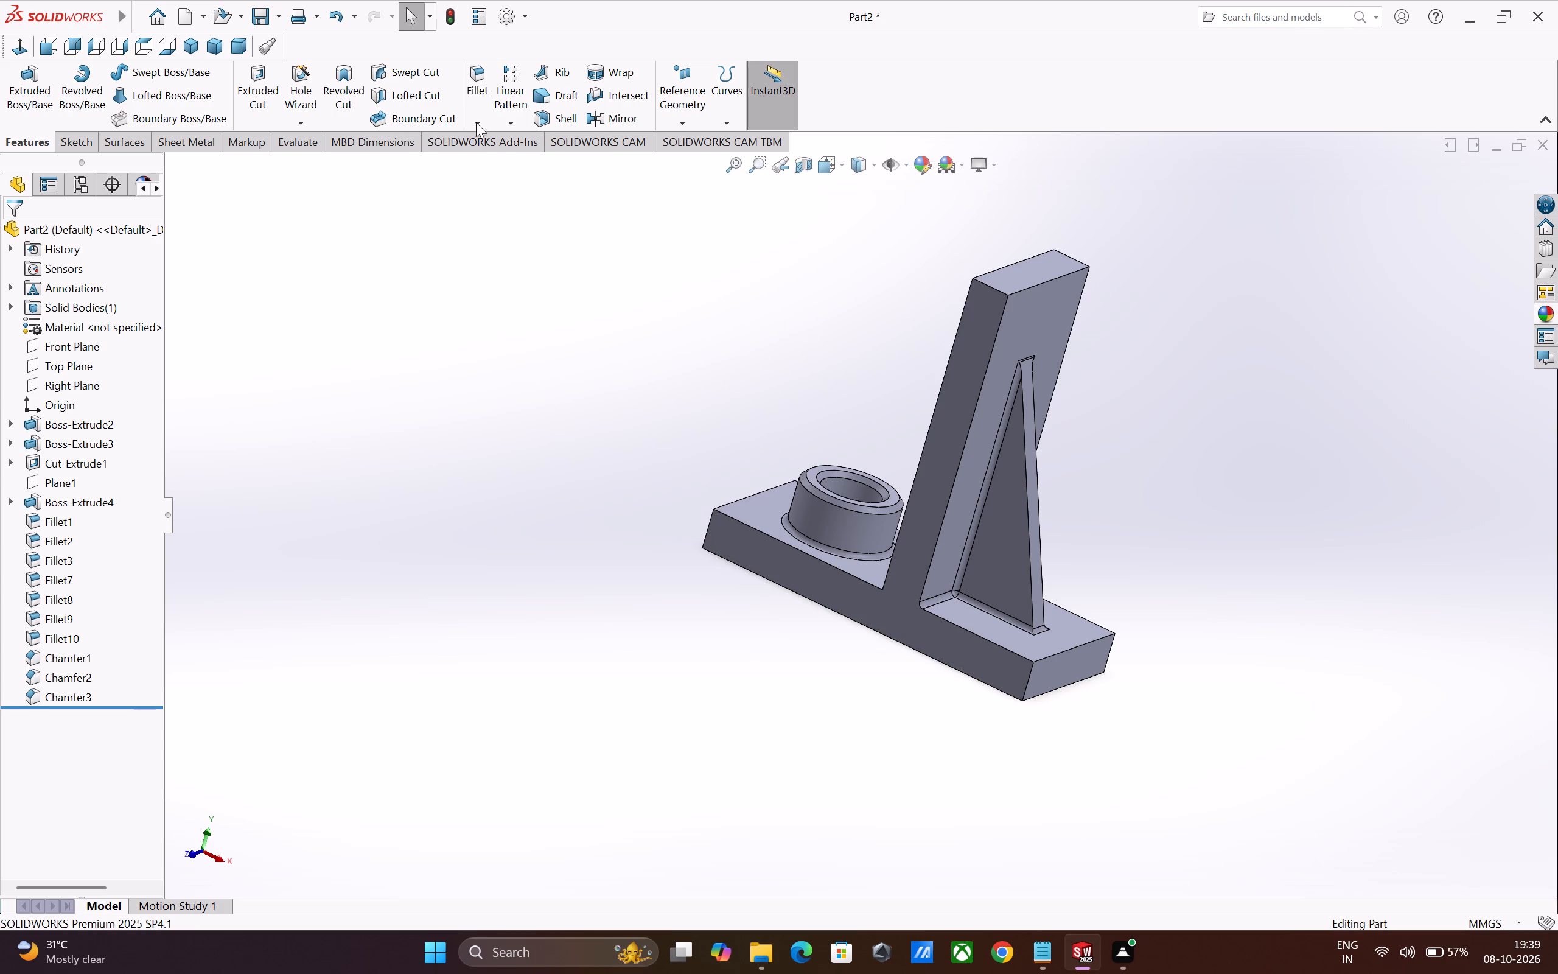
click(472, 94)
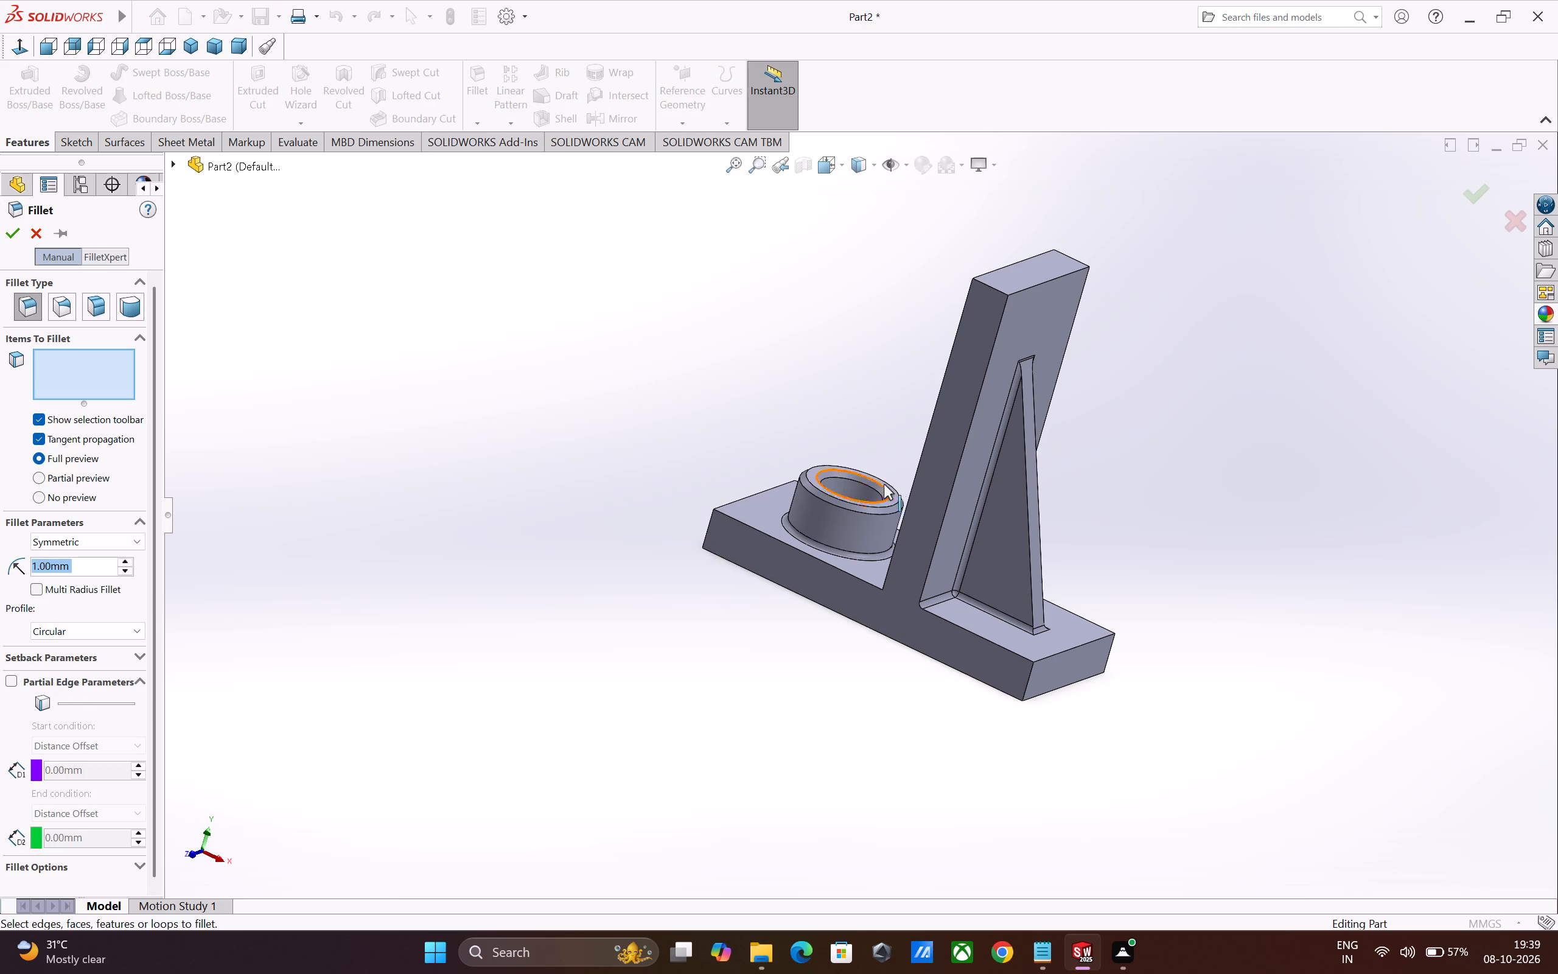
click(949, 502)
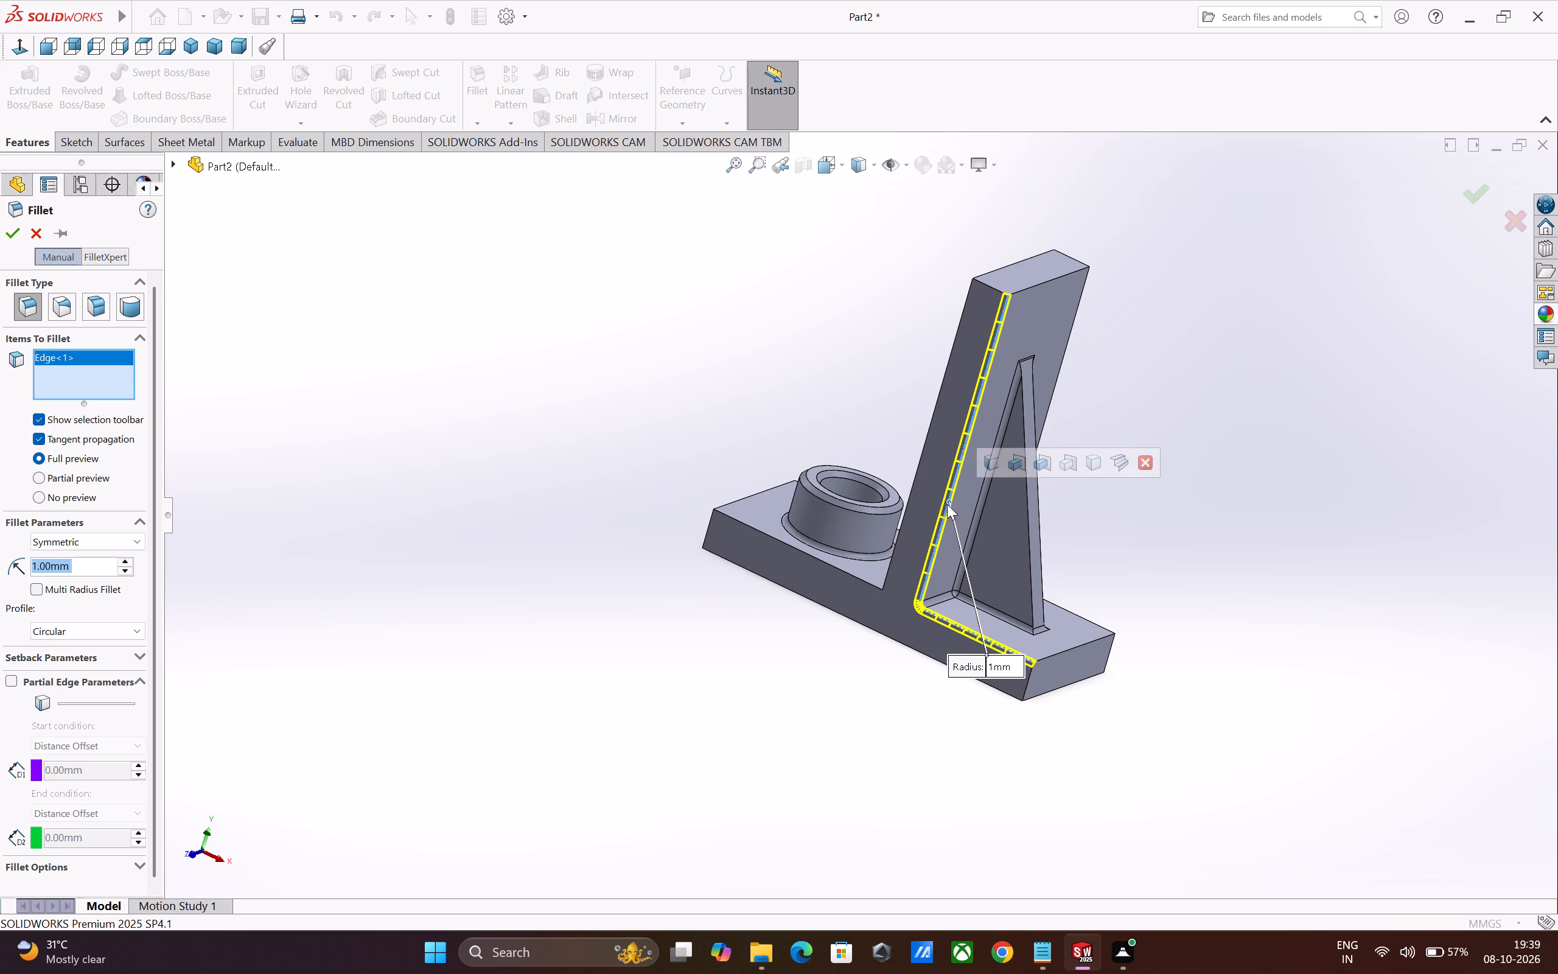
click(12, 232)
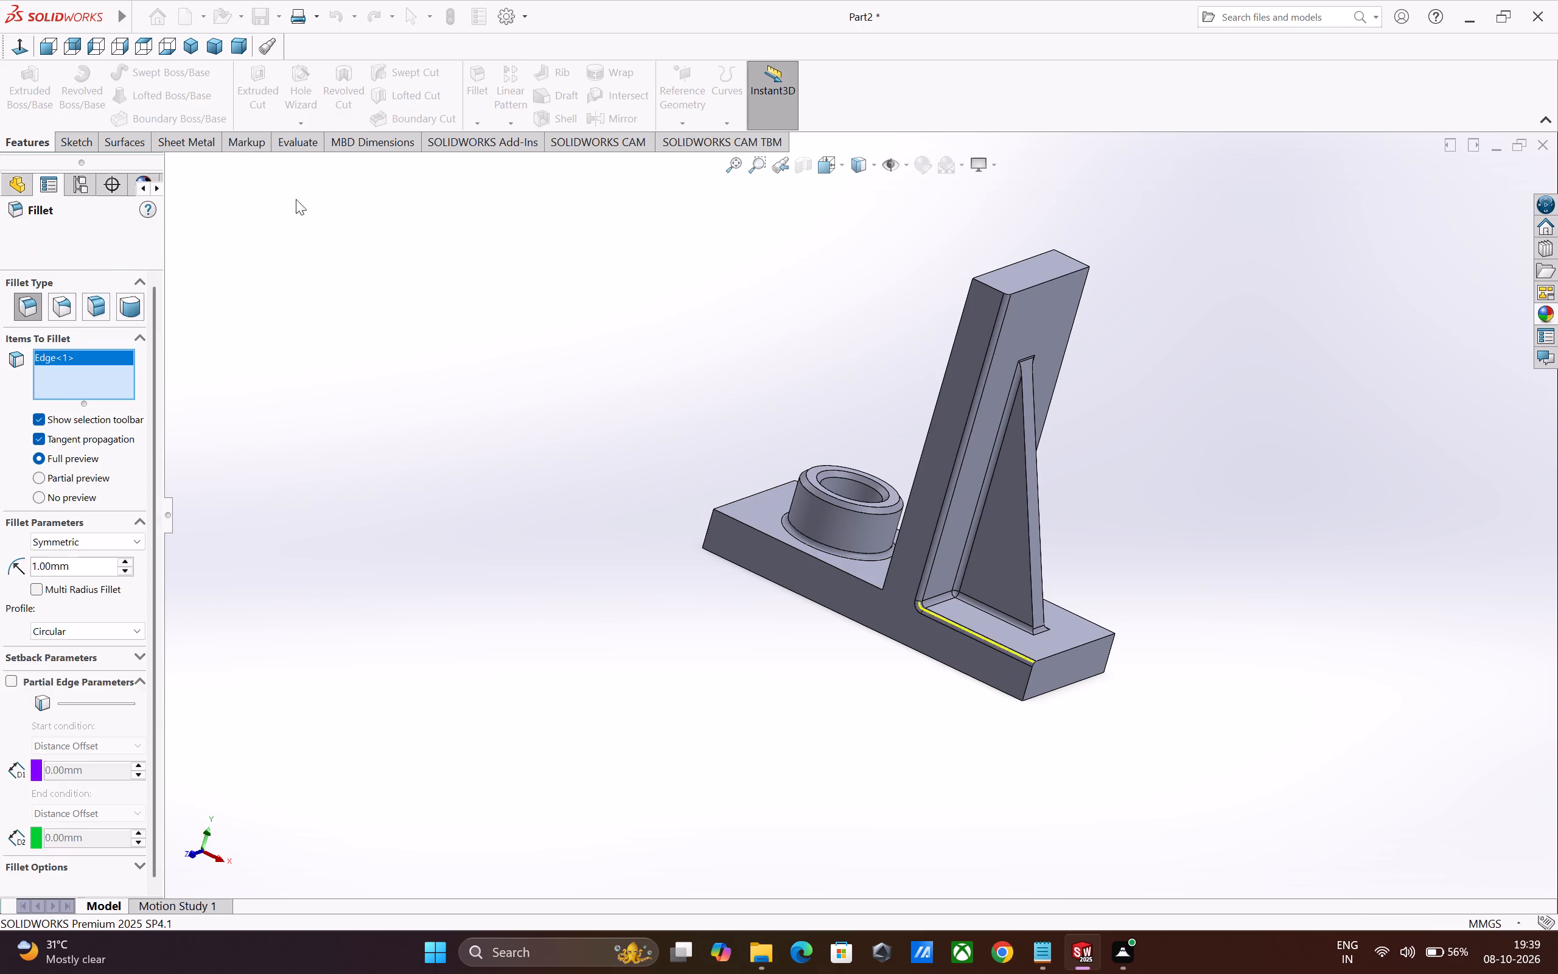
Fillet the upright's front edge on the boss side with a 1 mm radius.
click(476, 77)
middle_drag(663, 681, 689, 688)
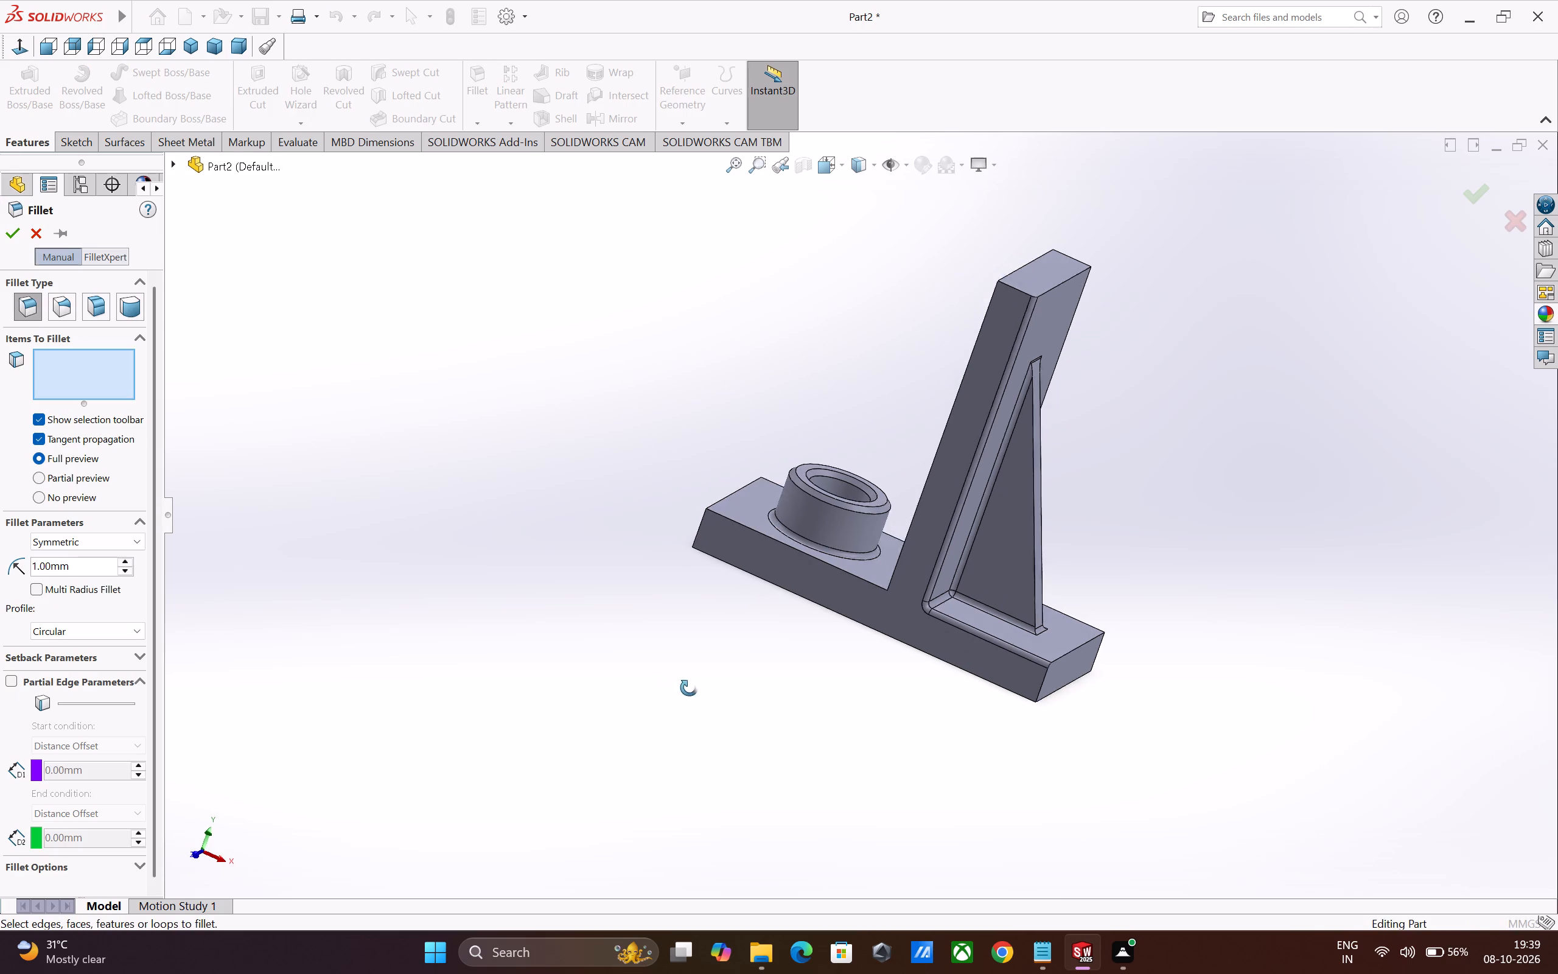
middle_drag(689, 688, 727, 722)
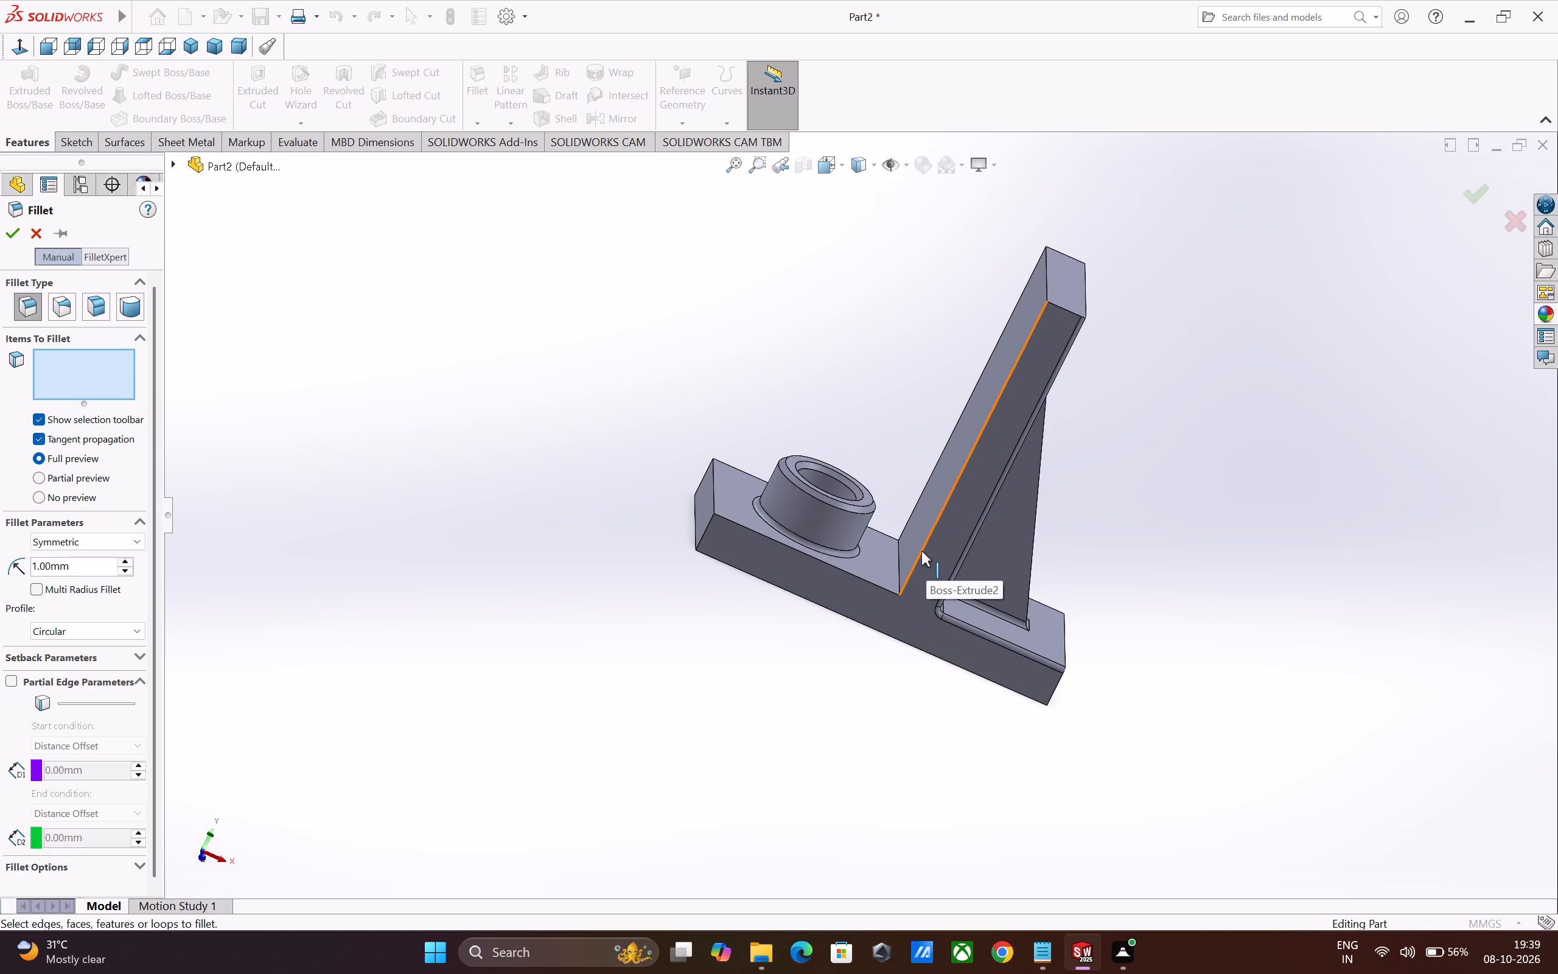
click(921, 551)
click(10, 233)
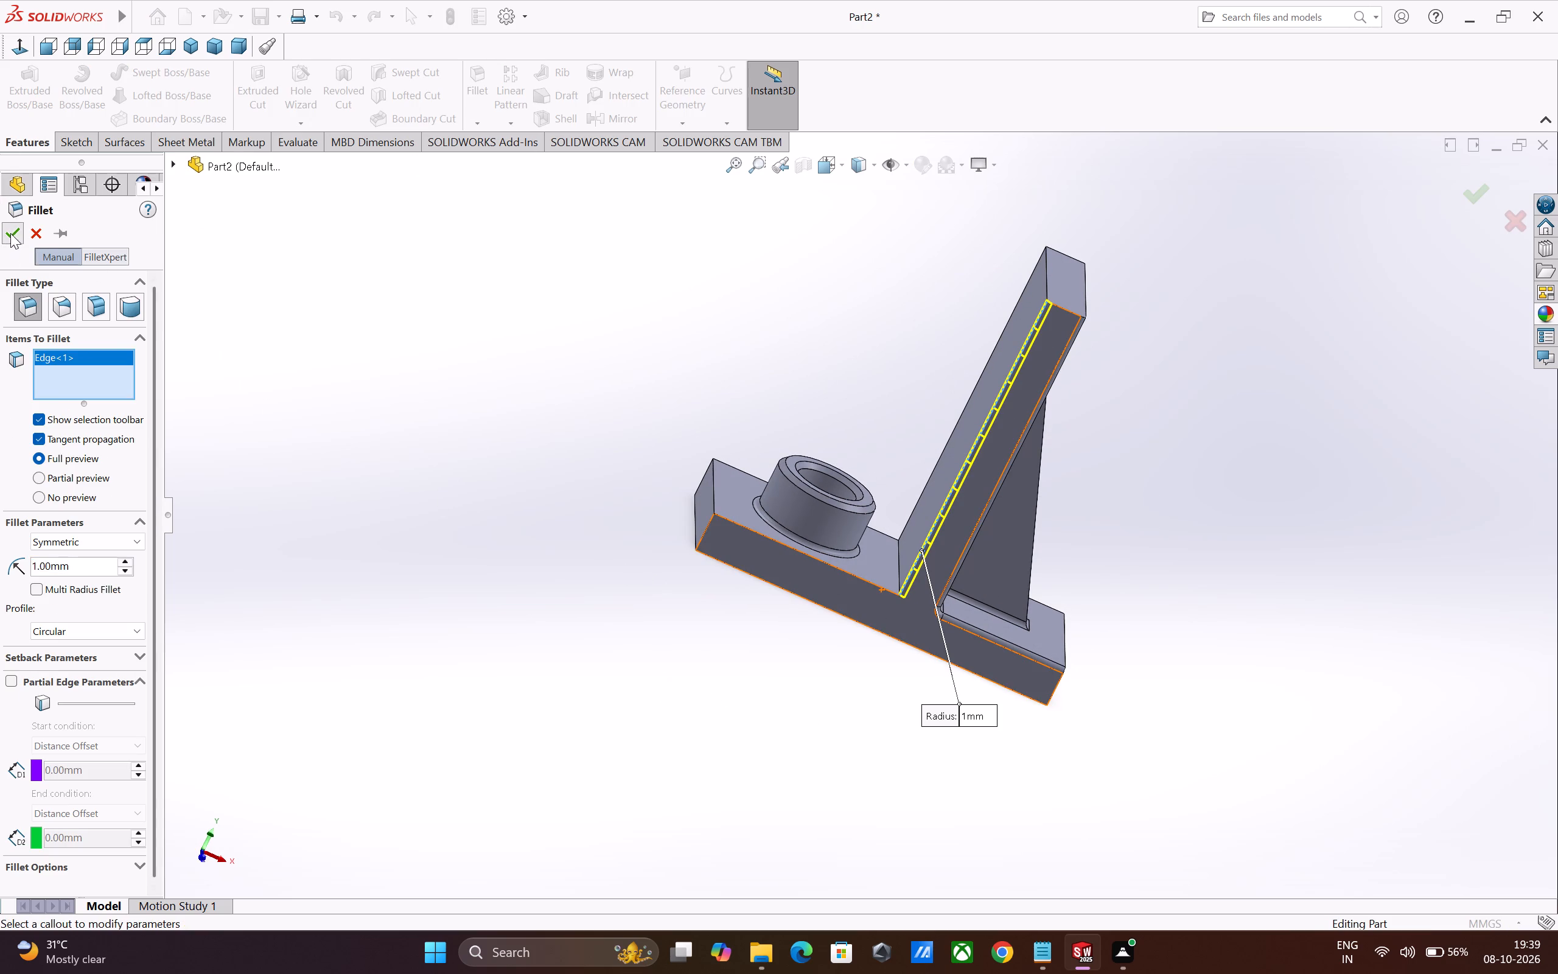
Fillet the base plate's front top edge on the boss side with a 1 mm radius.
click(475, 89)
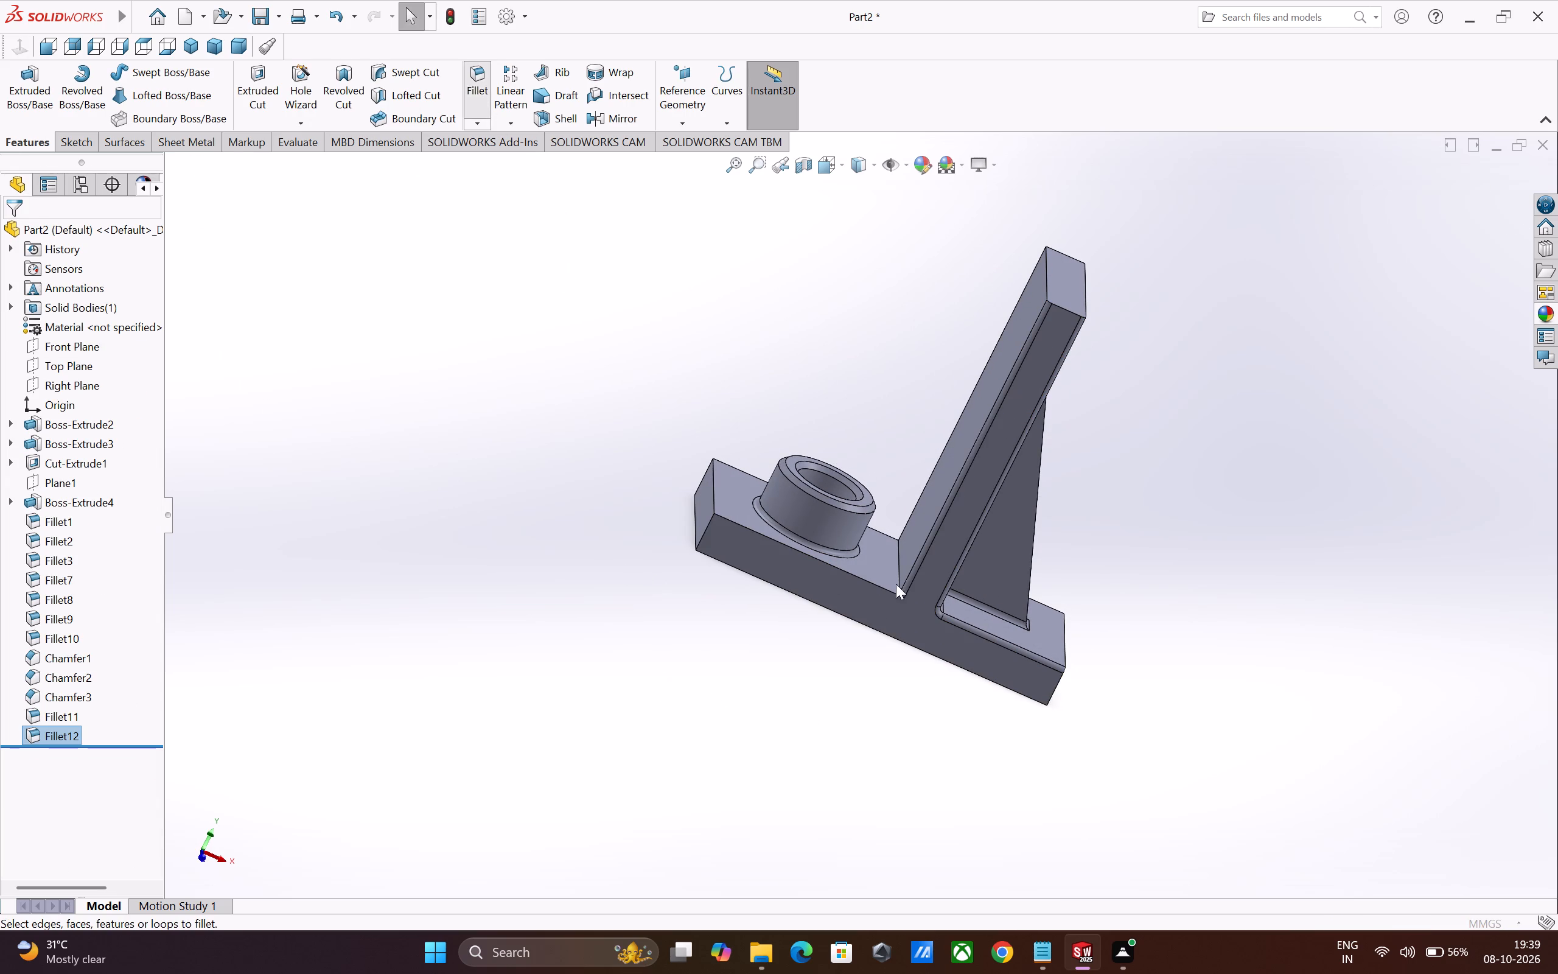
click(887, 589)
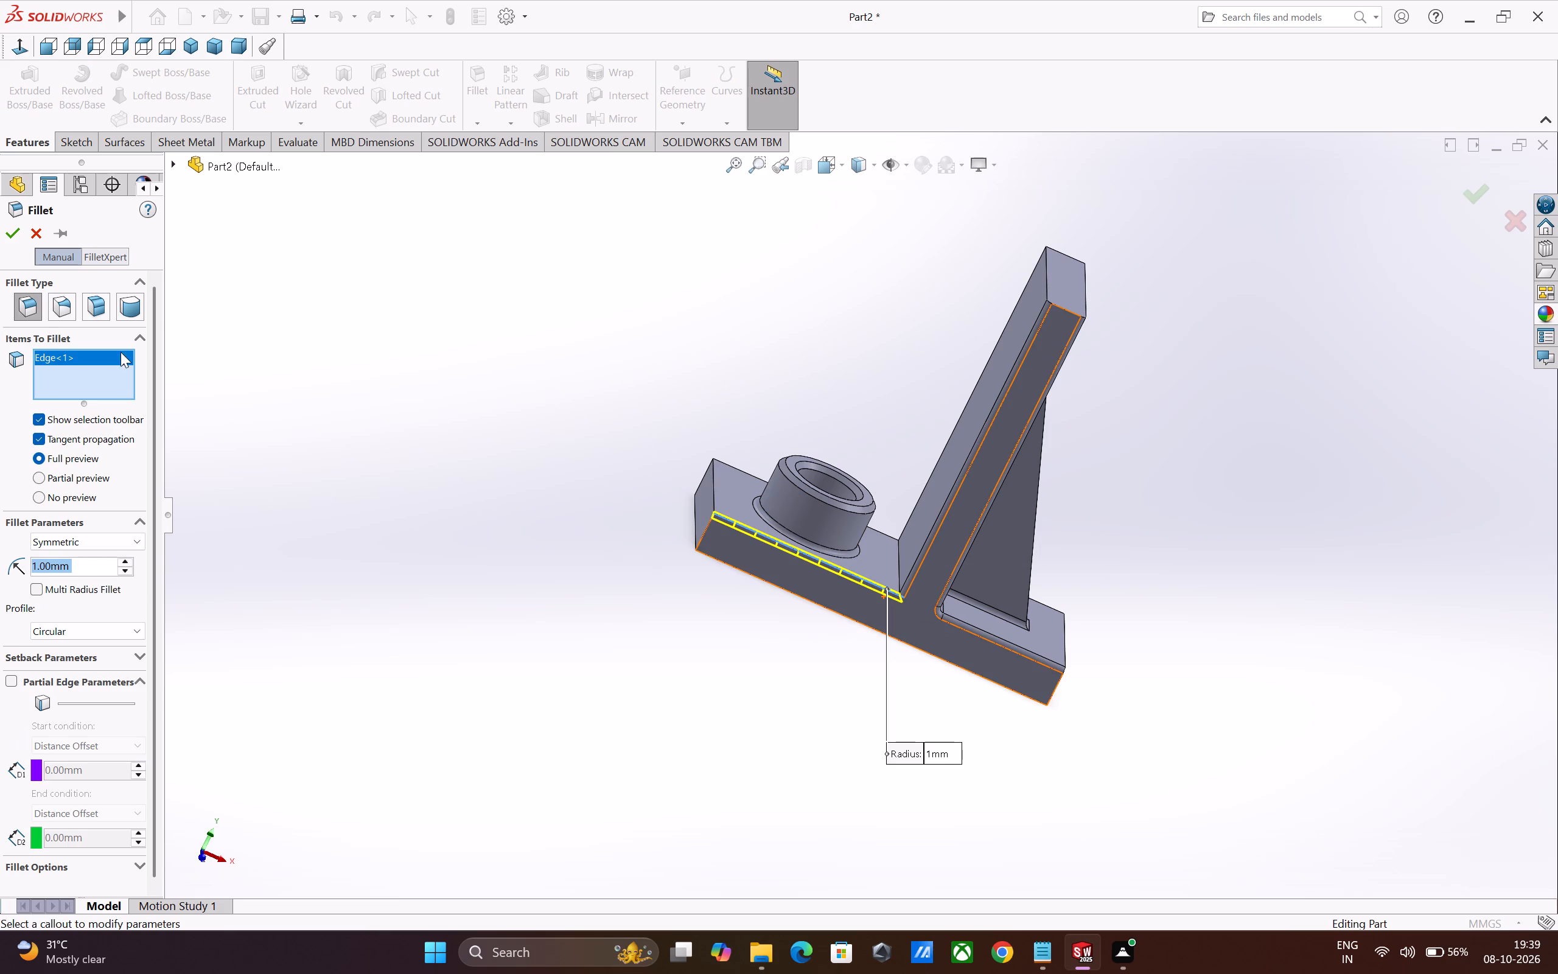
click(14, 233)
Fillet the rear T-profile face's rib-side edge 1 mm, running down the upright and along the base top with tangent propagation.
middle_drag(783, 710, 710, 671)
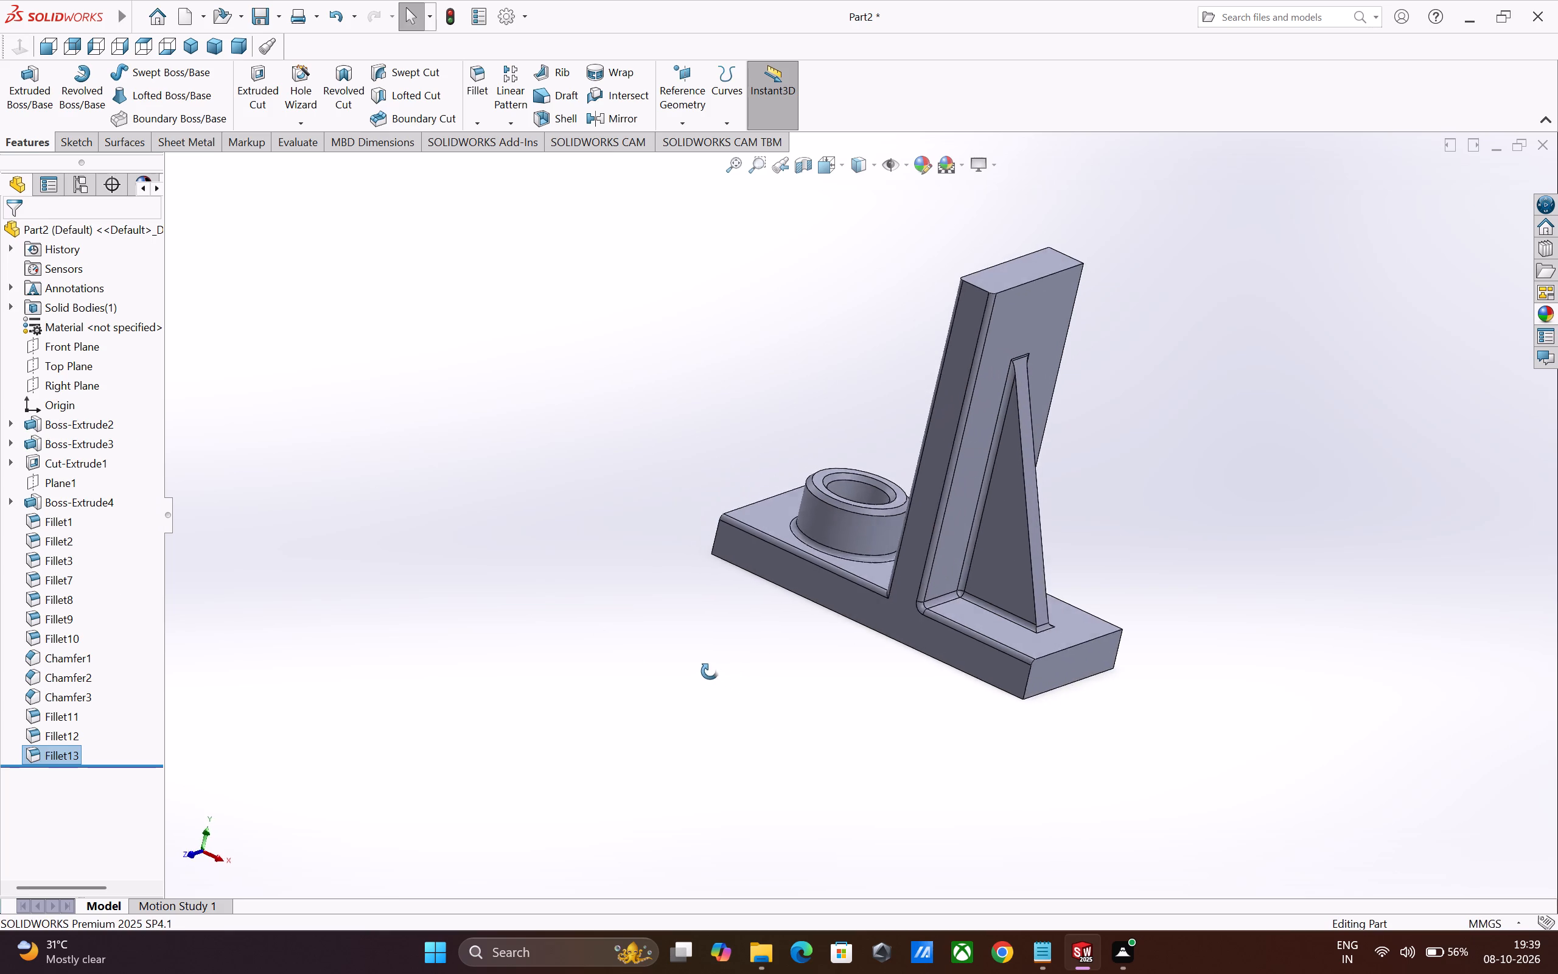
middle_drag(710, 671, 582, 654)
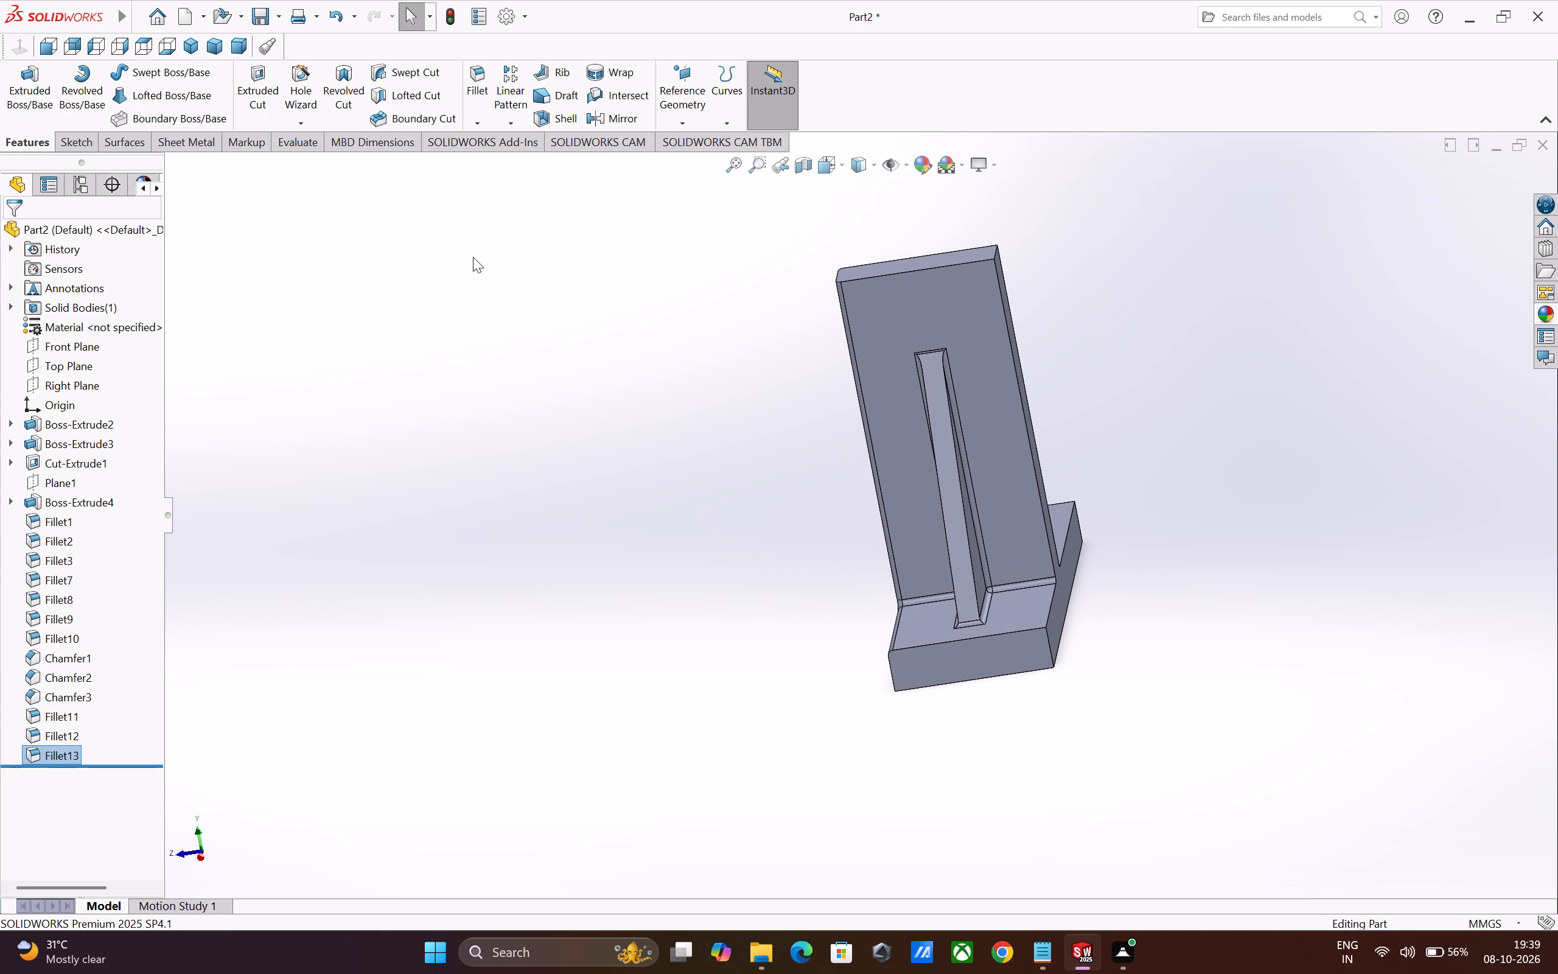
click(468, 82)
click(1051, 606)
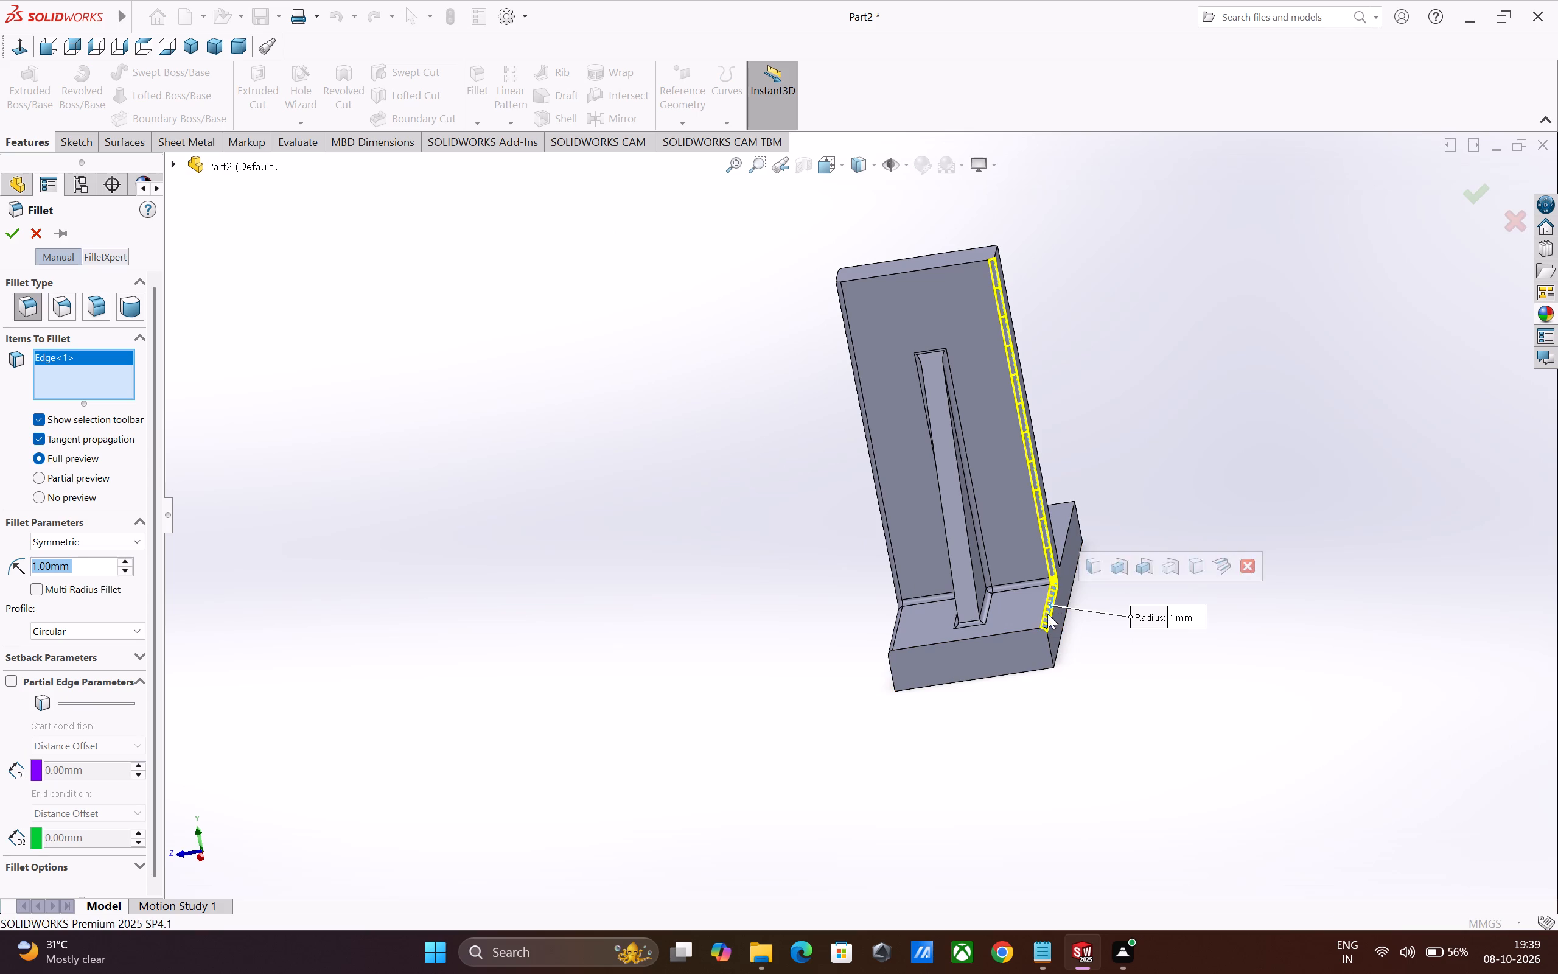
click(7, 229)
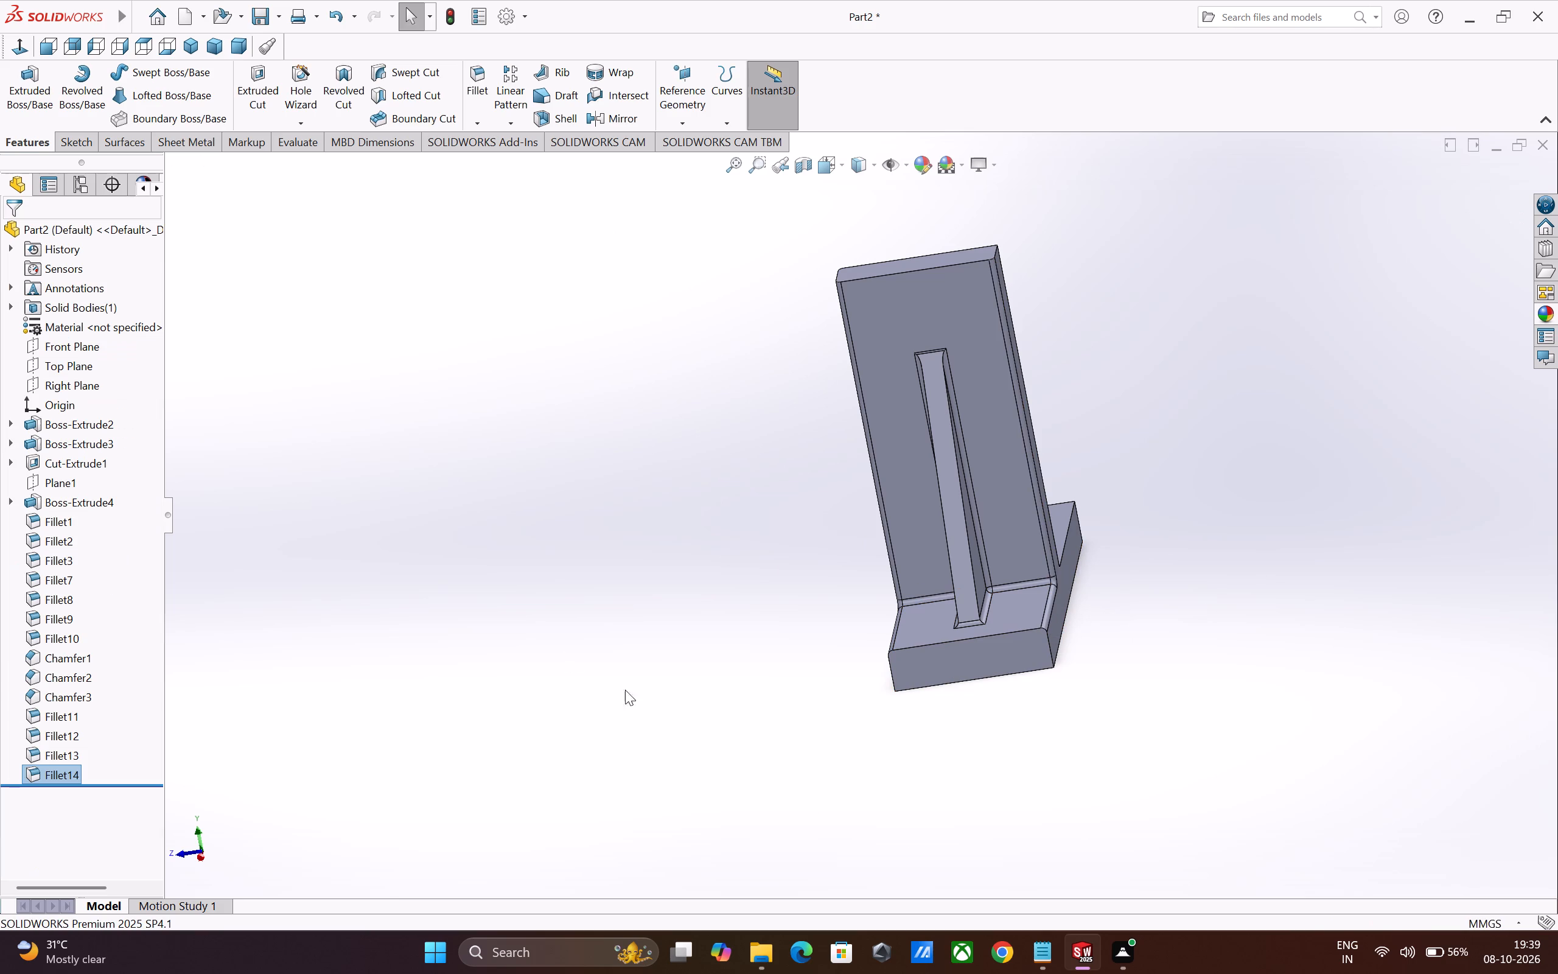
Fillet the upright's rear vertical edge on the boss side with a 1 mm radius.
middle_drag(1201, 747, 954, 850)
click(475, 80)
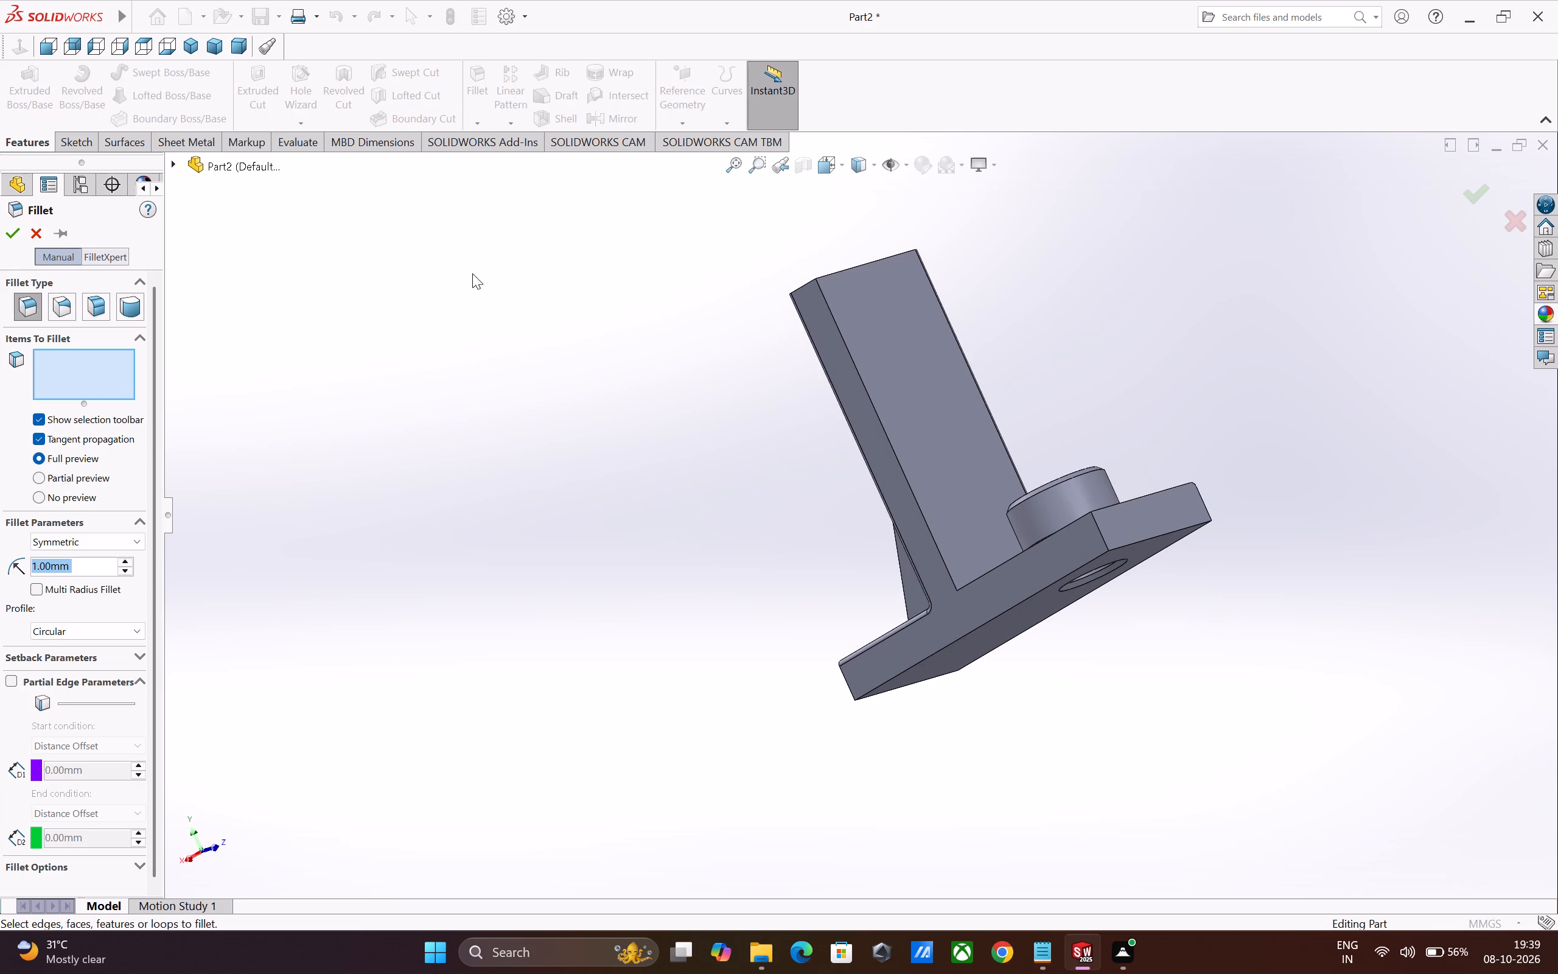
middle_drag(1092, 385, 1081, 559)
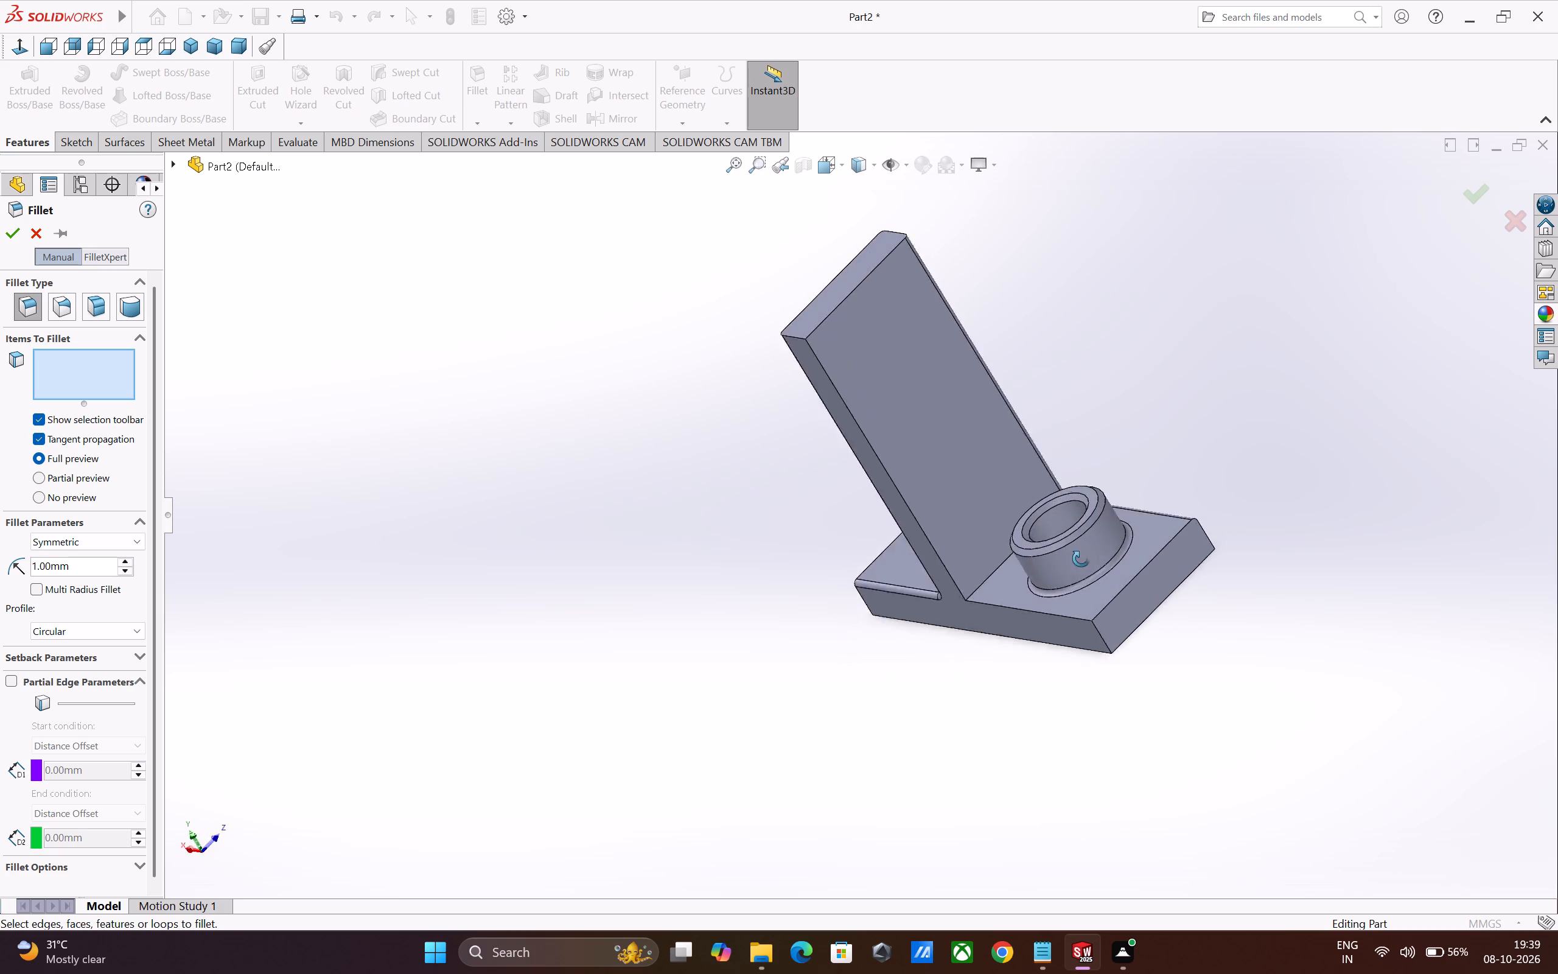
middle_drag(1081, 559, 1234, 452)
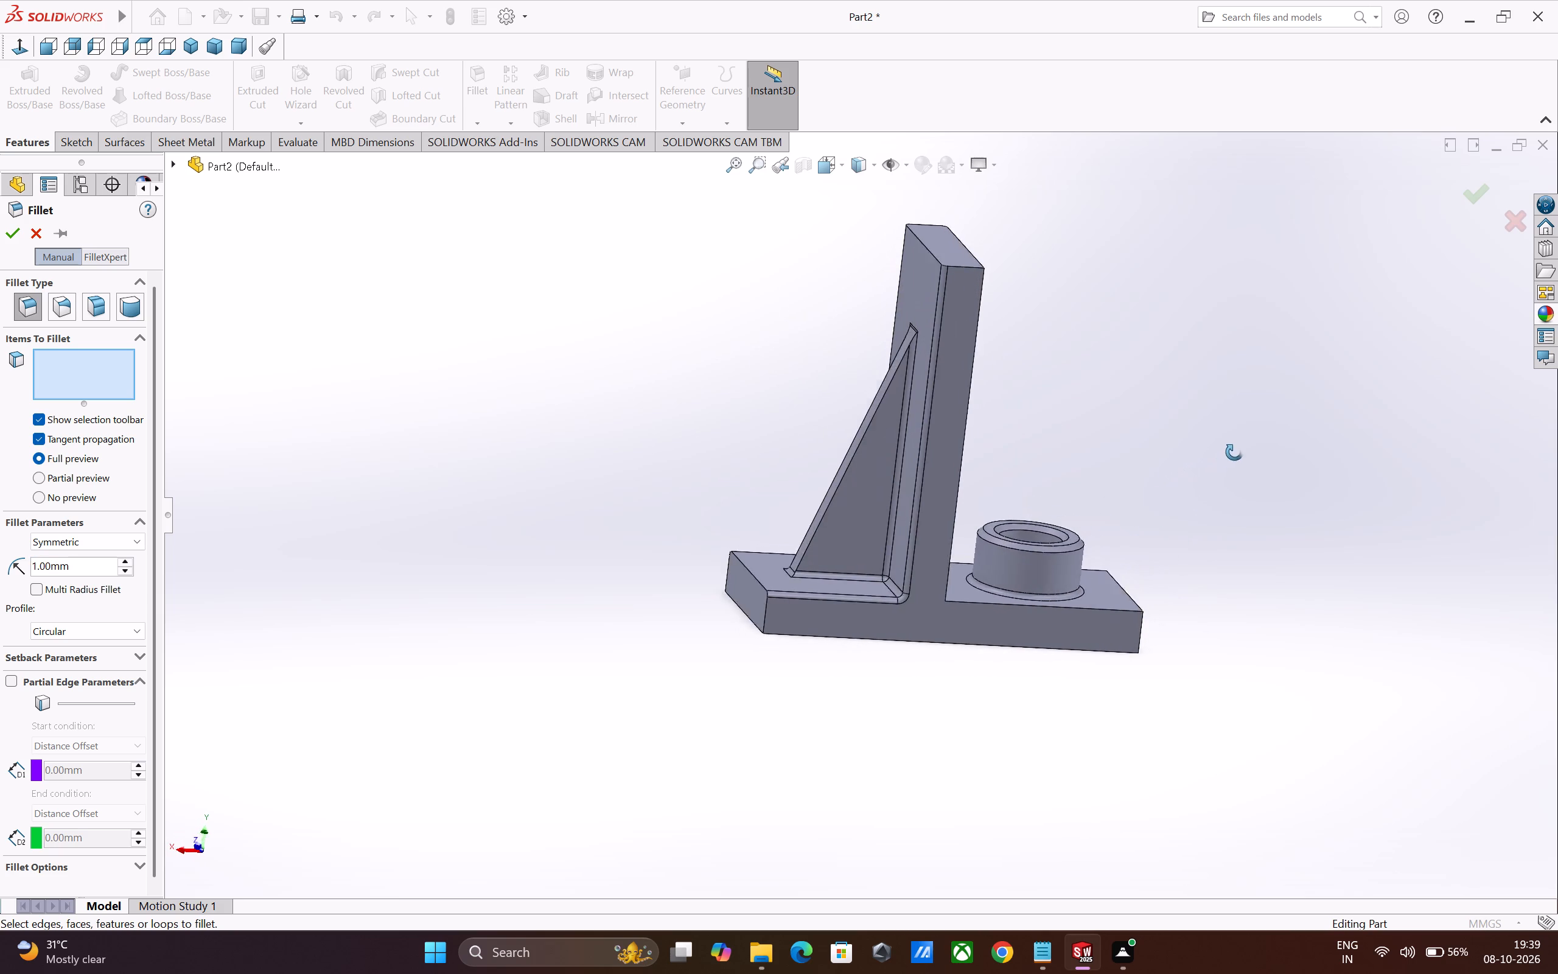
middle_drag(1234, 452, 1143, 444)
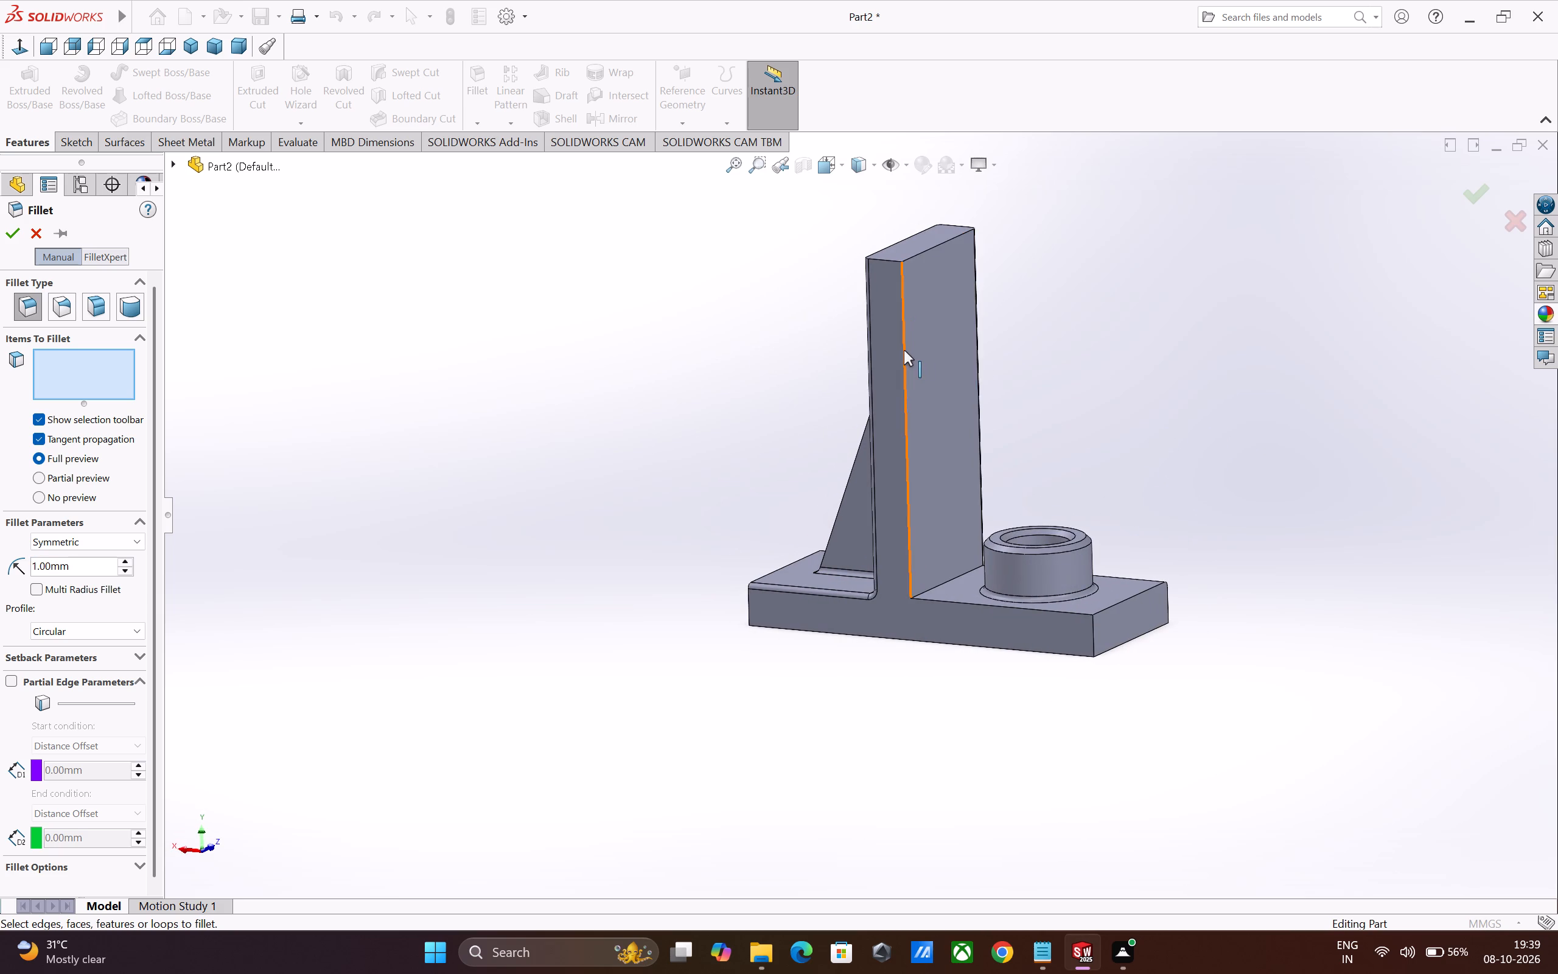
click(904, 350)
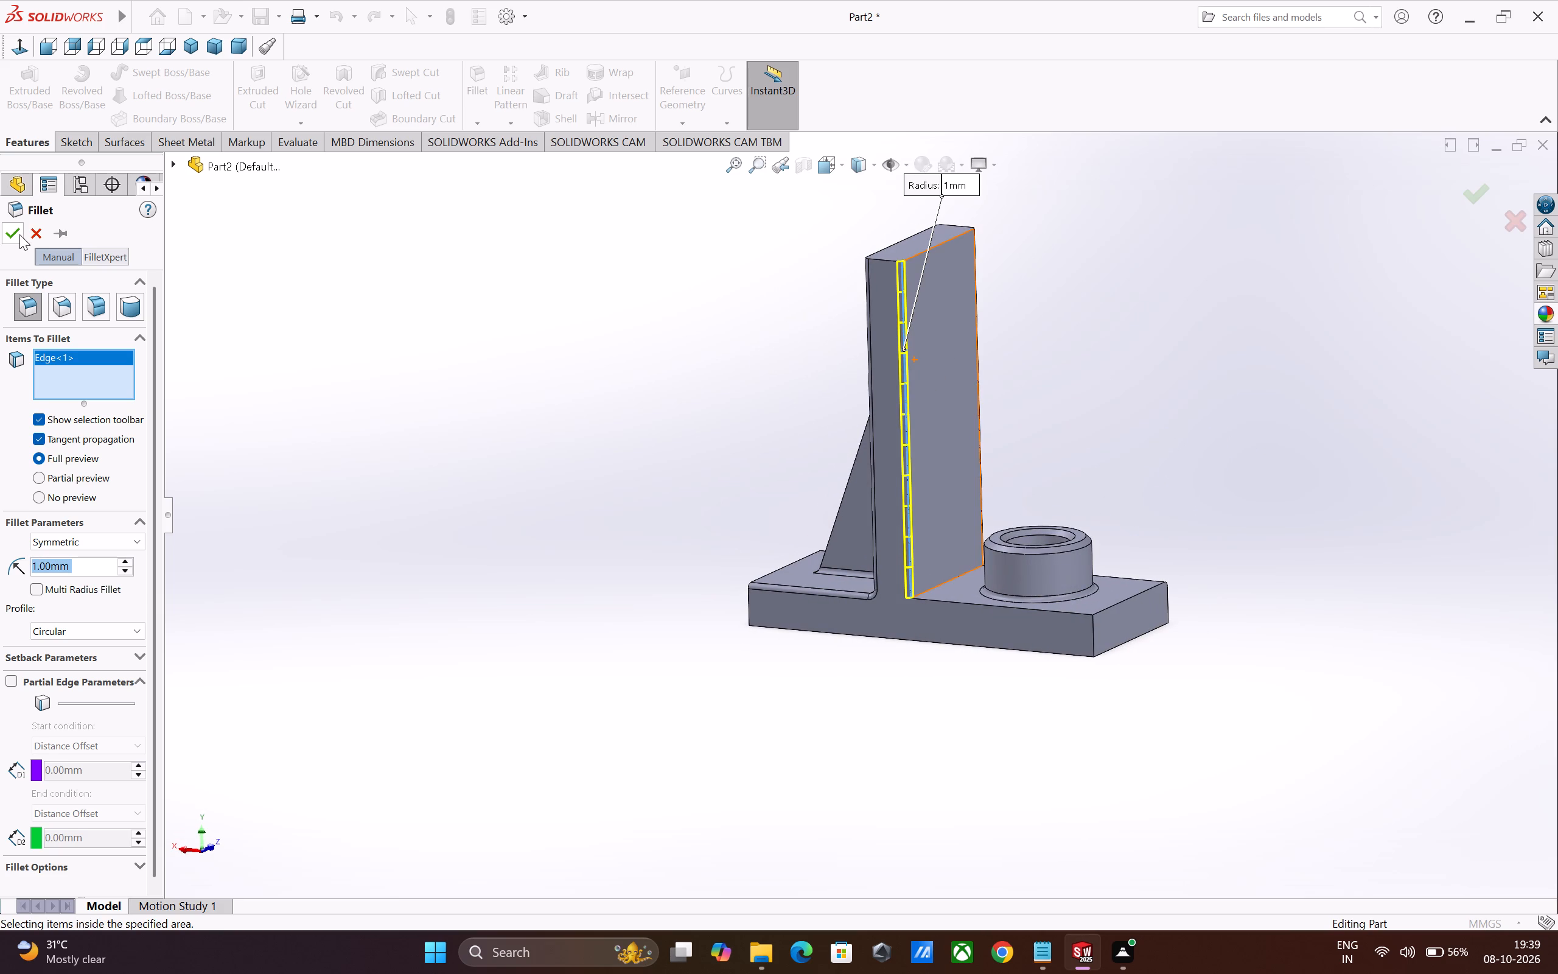
click(18, 234)
Fillet the base plate's rear top edge on the boss side with a 1 mm radius.
click(478, 88)
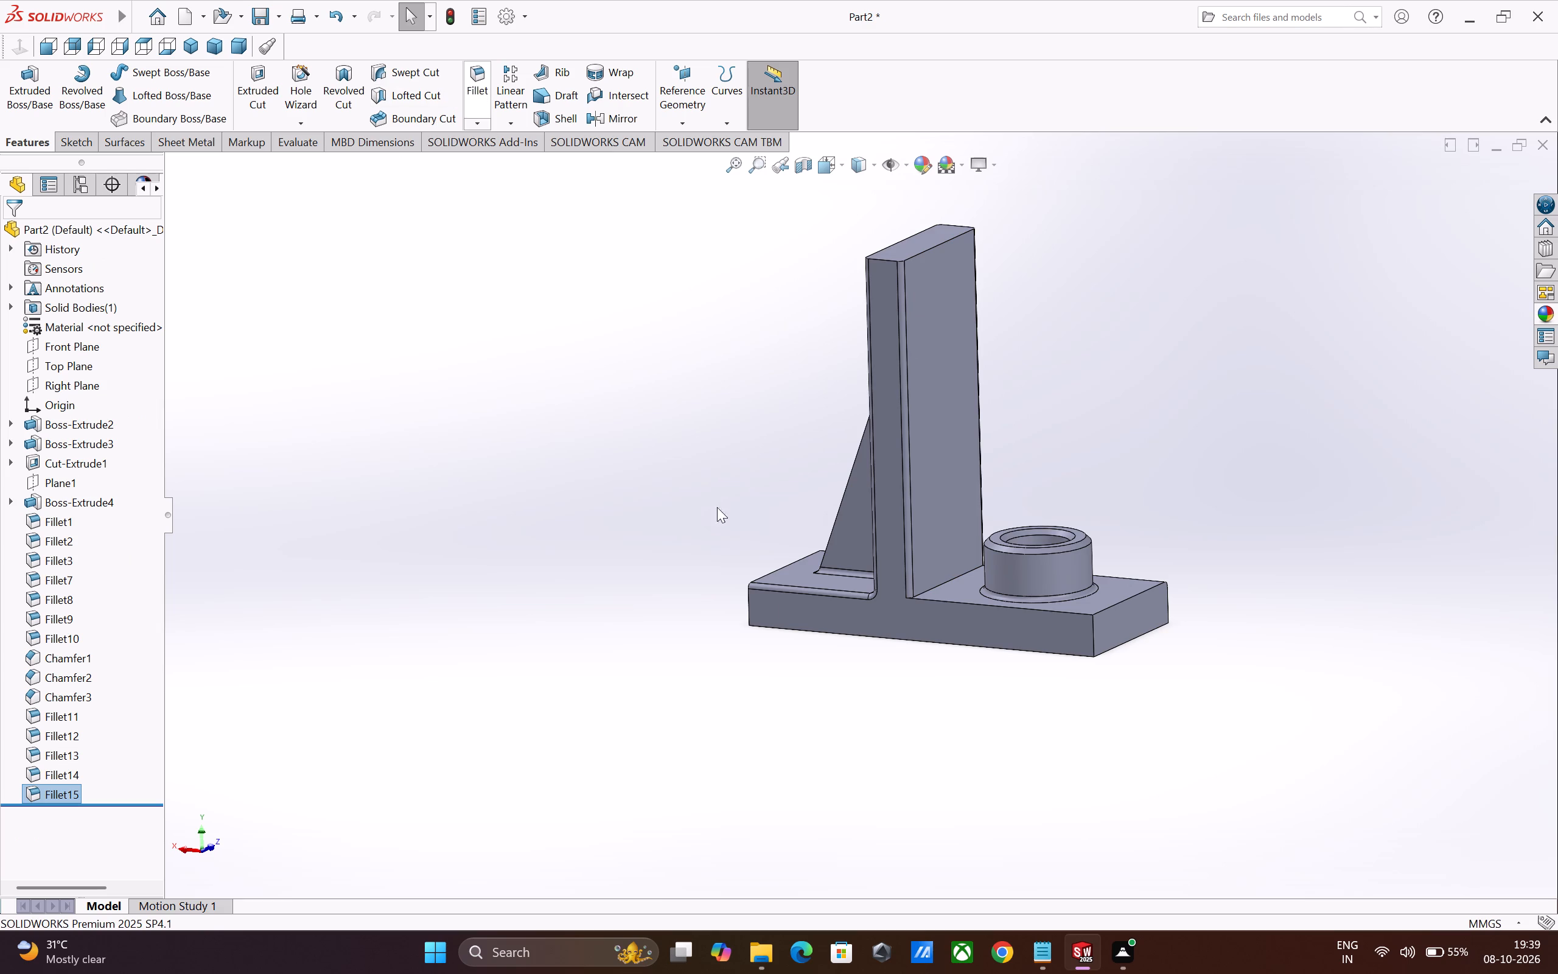
click(937, 599)
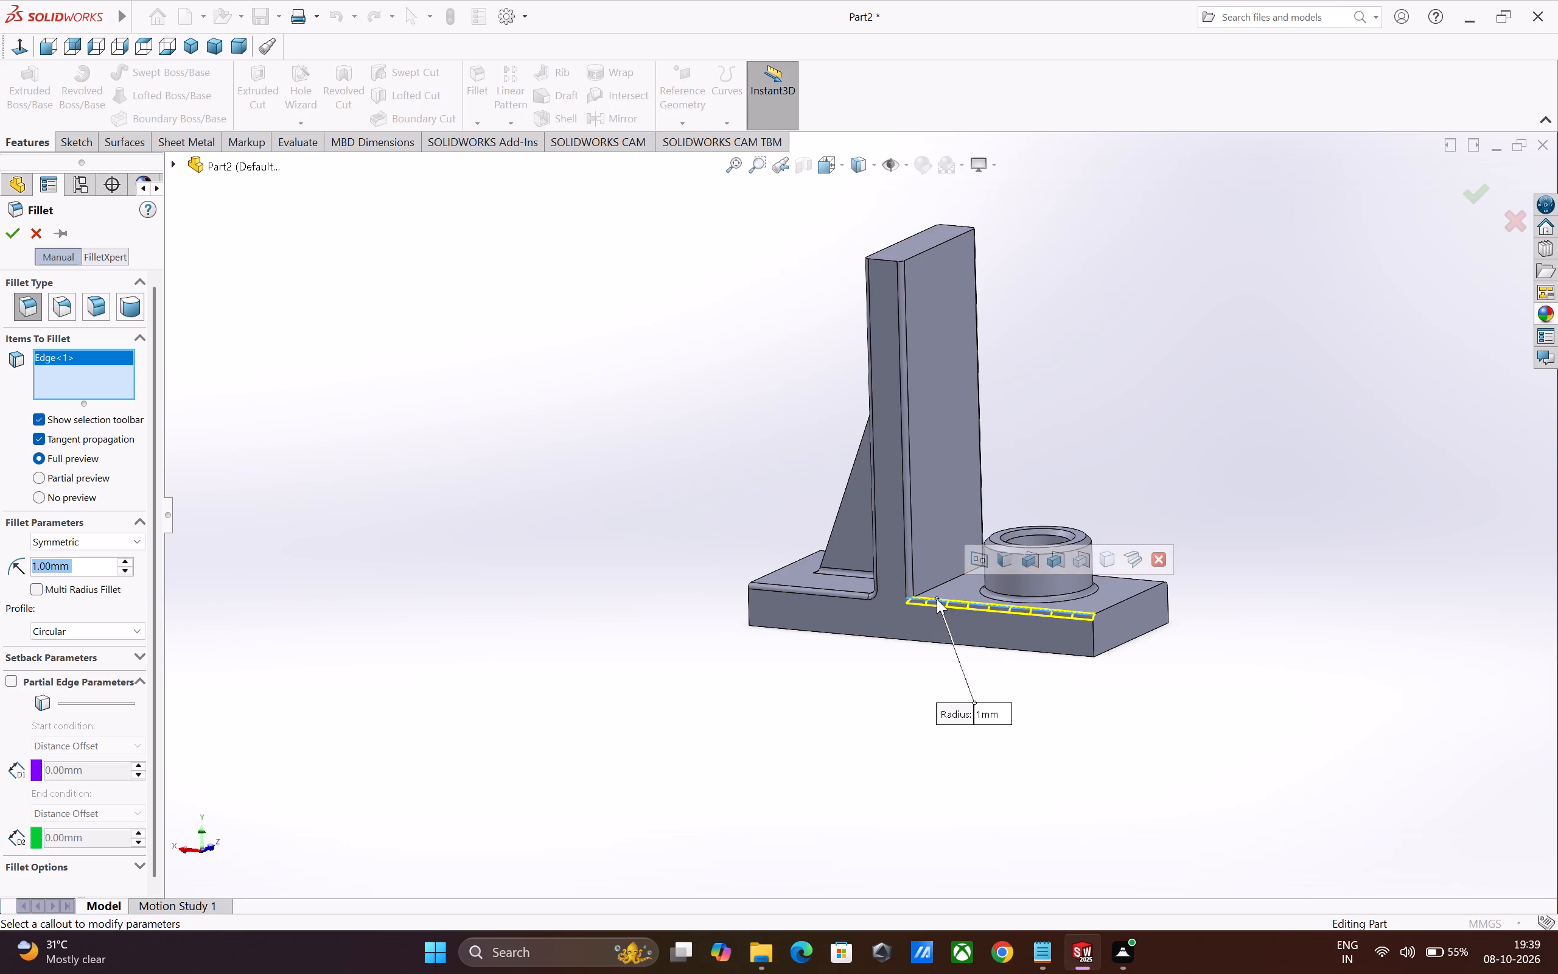
click(10, 229)
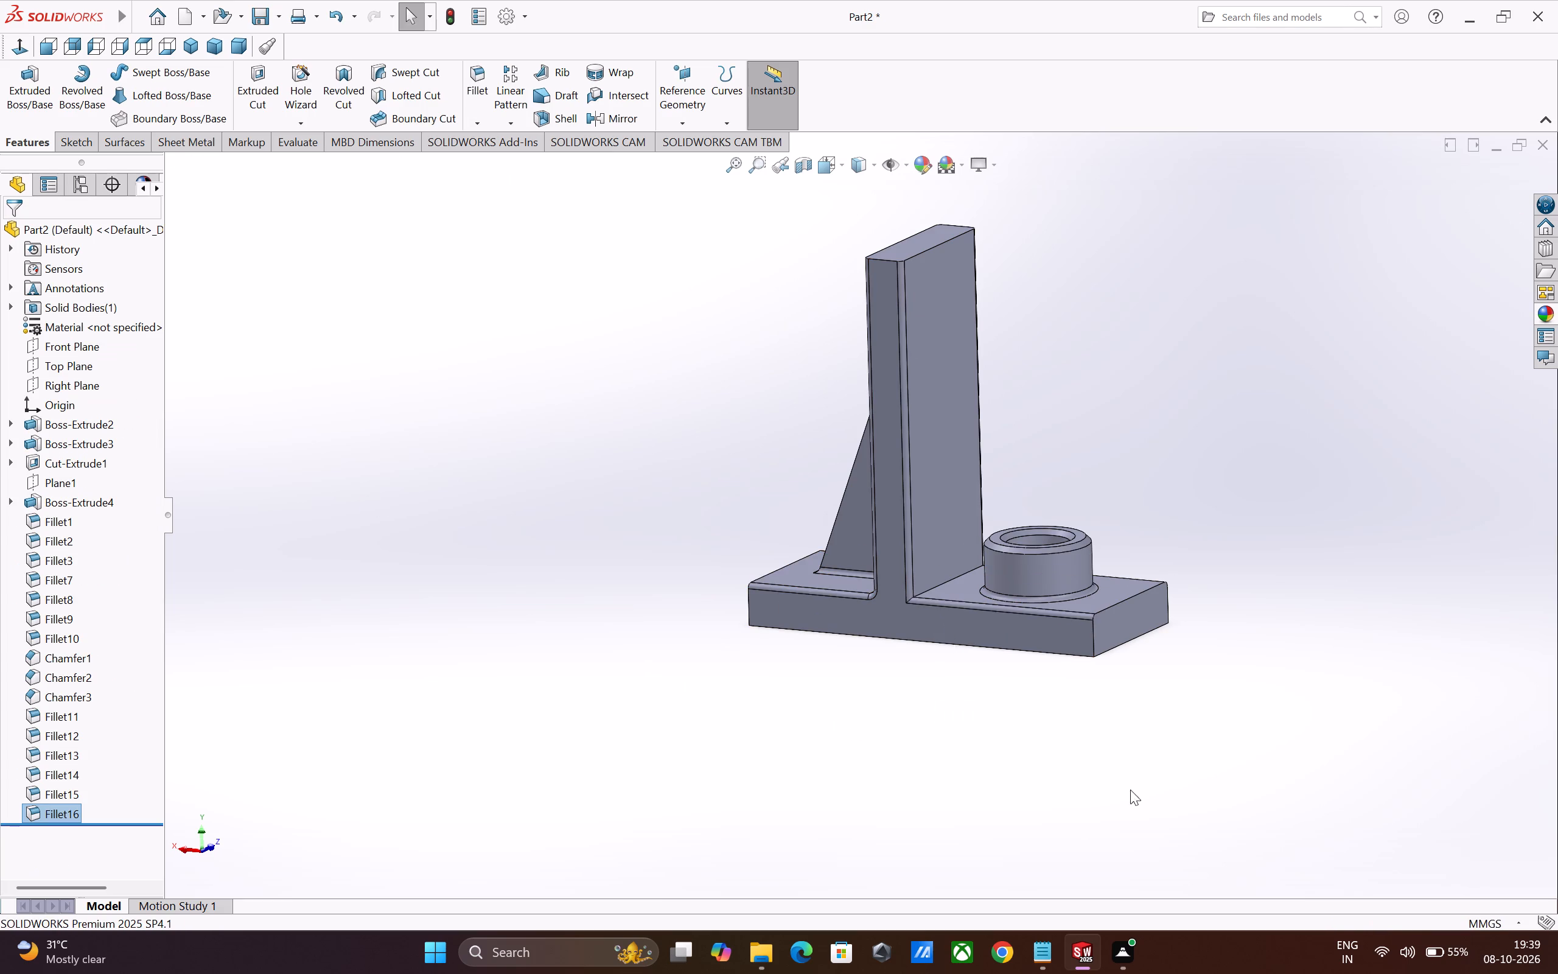
Chamfer the edge around the upright's top face at 1 mm and 45 degrees with tangent propagation.
middle_drag(1134, 784, 1121, 859)
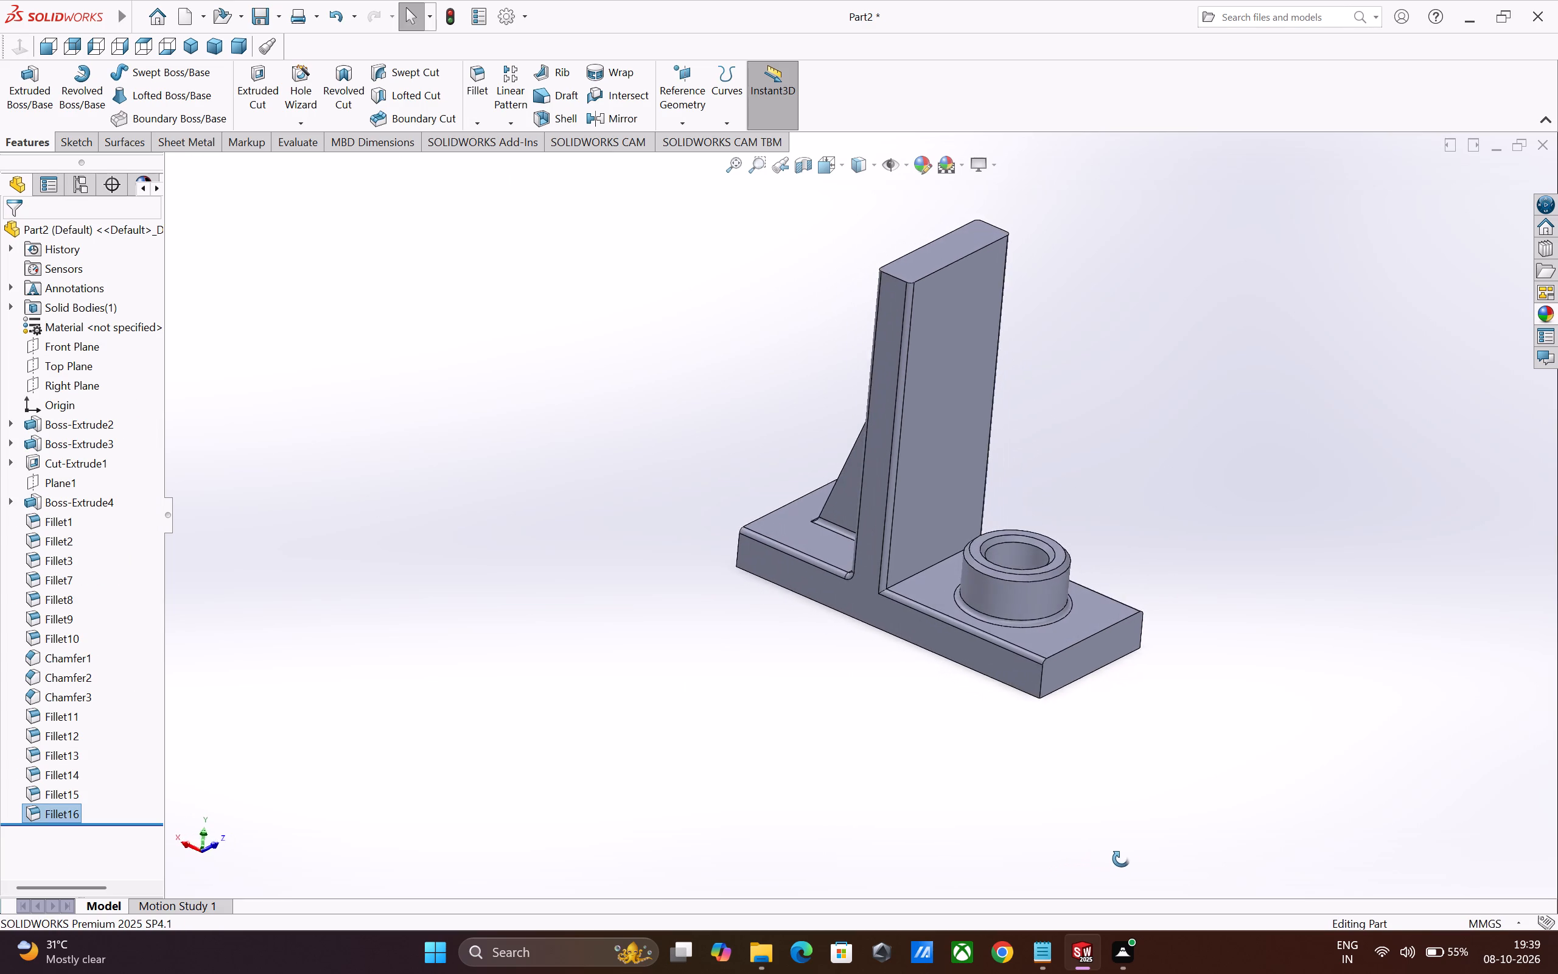
middle_drag(1121, 859, 1151, 853)
middle_drag(811, 782, 851, 799)
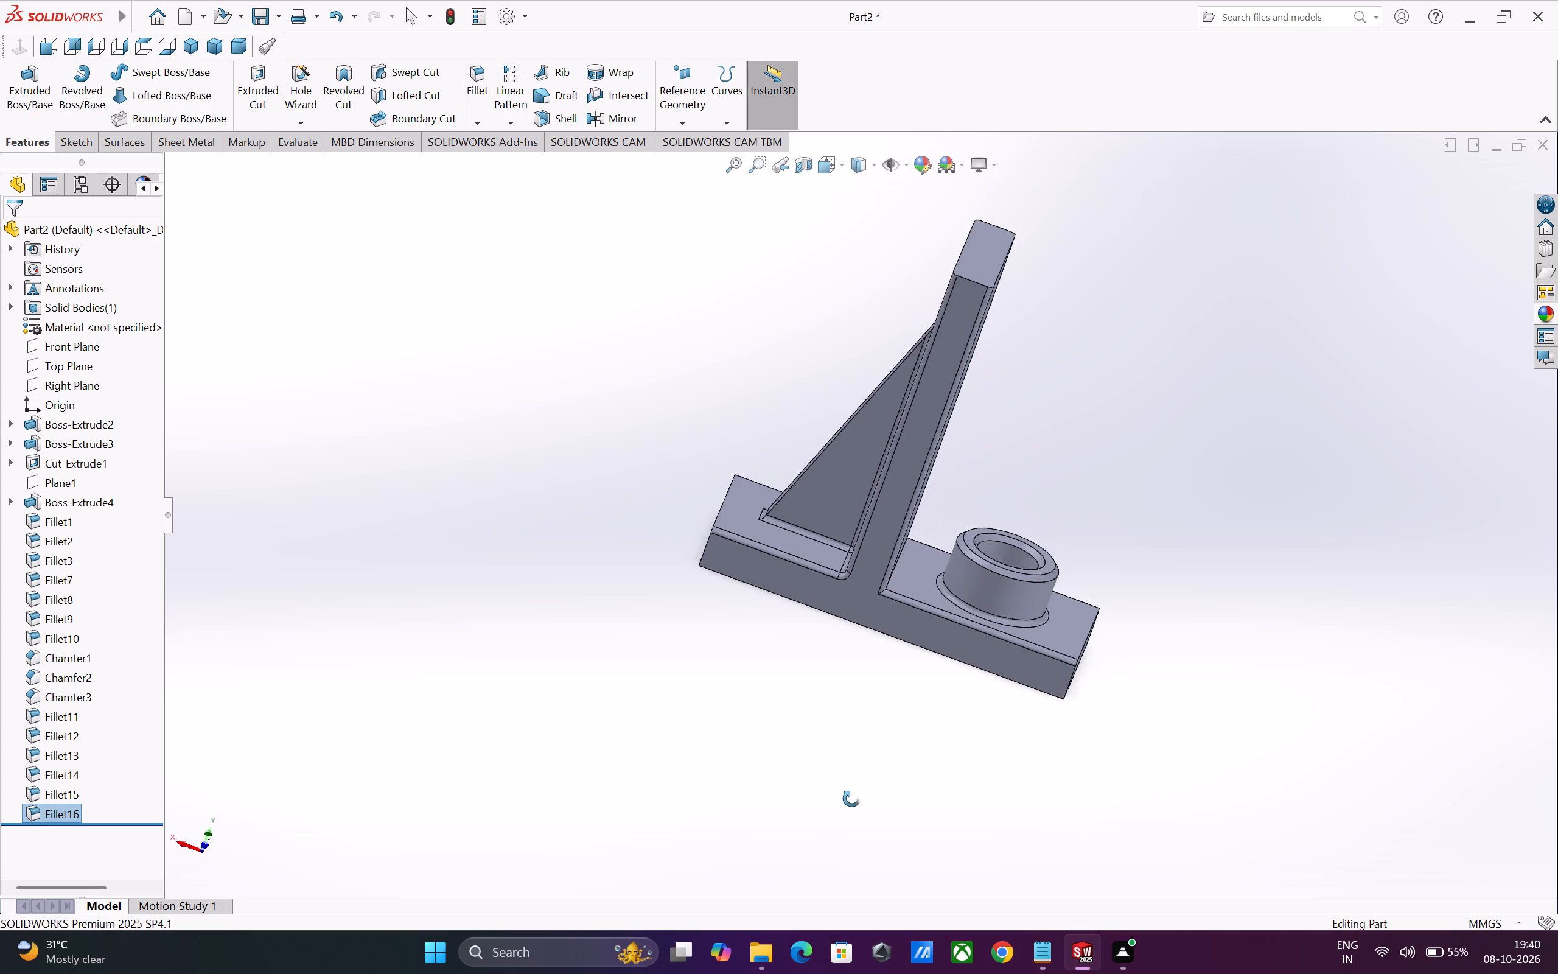
middle_drag(851, 799, 1175, 922)
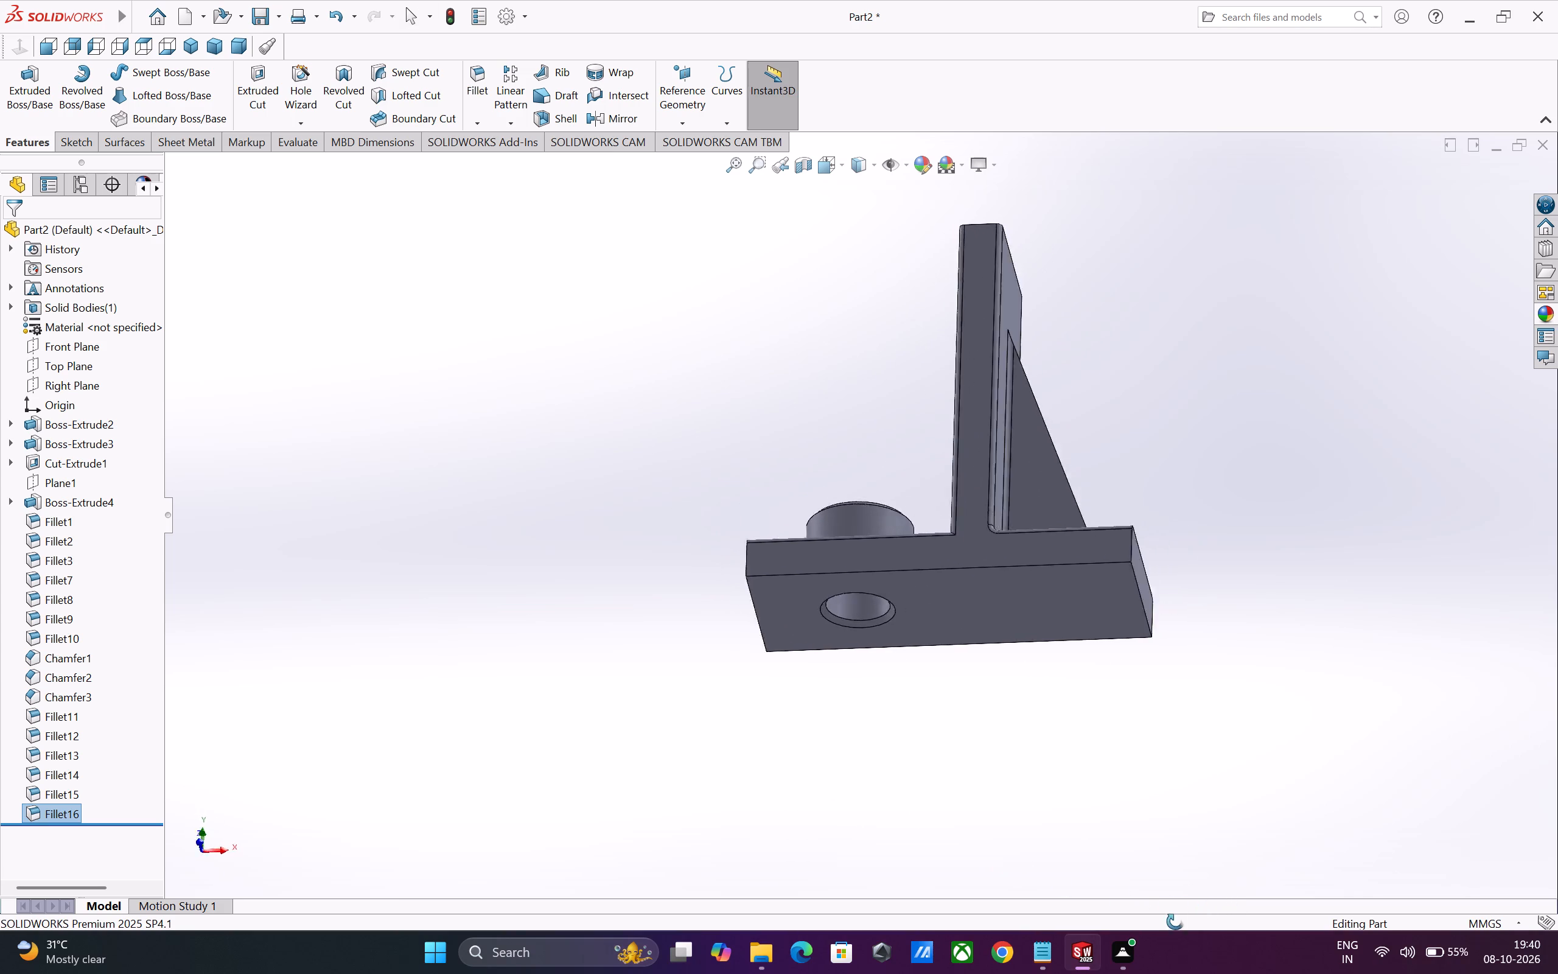
middle_drag(1175, 922, 957, 973)
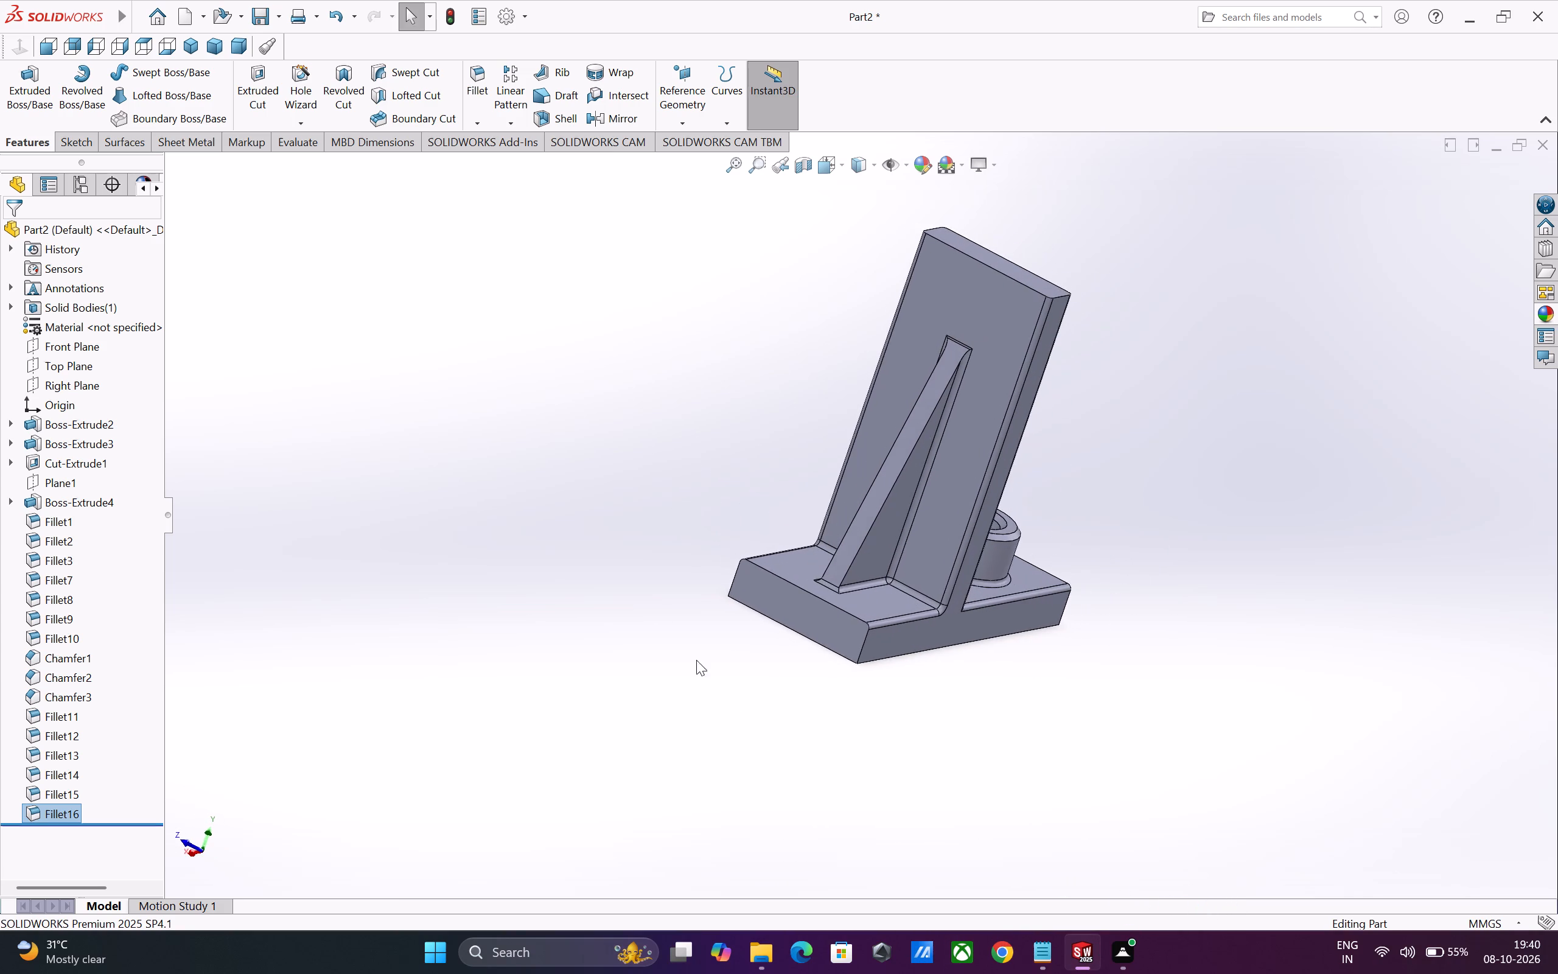
middle_drag(632, 575, 554, 723)
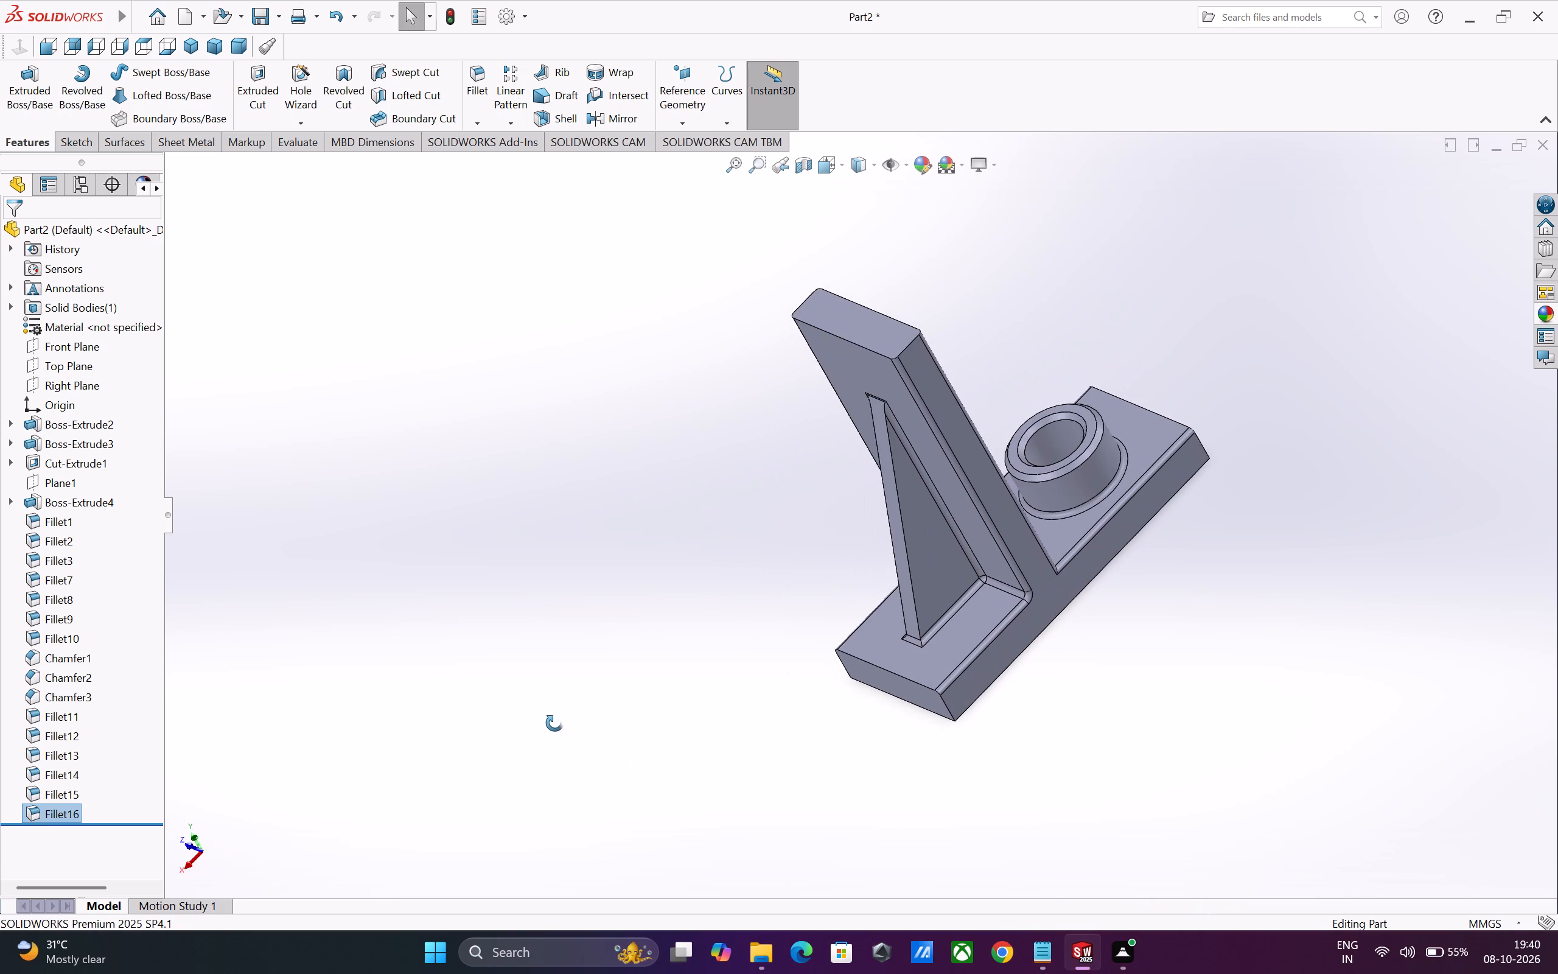
middle_drag(554, 723, 561, 716)
click(472, 120)
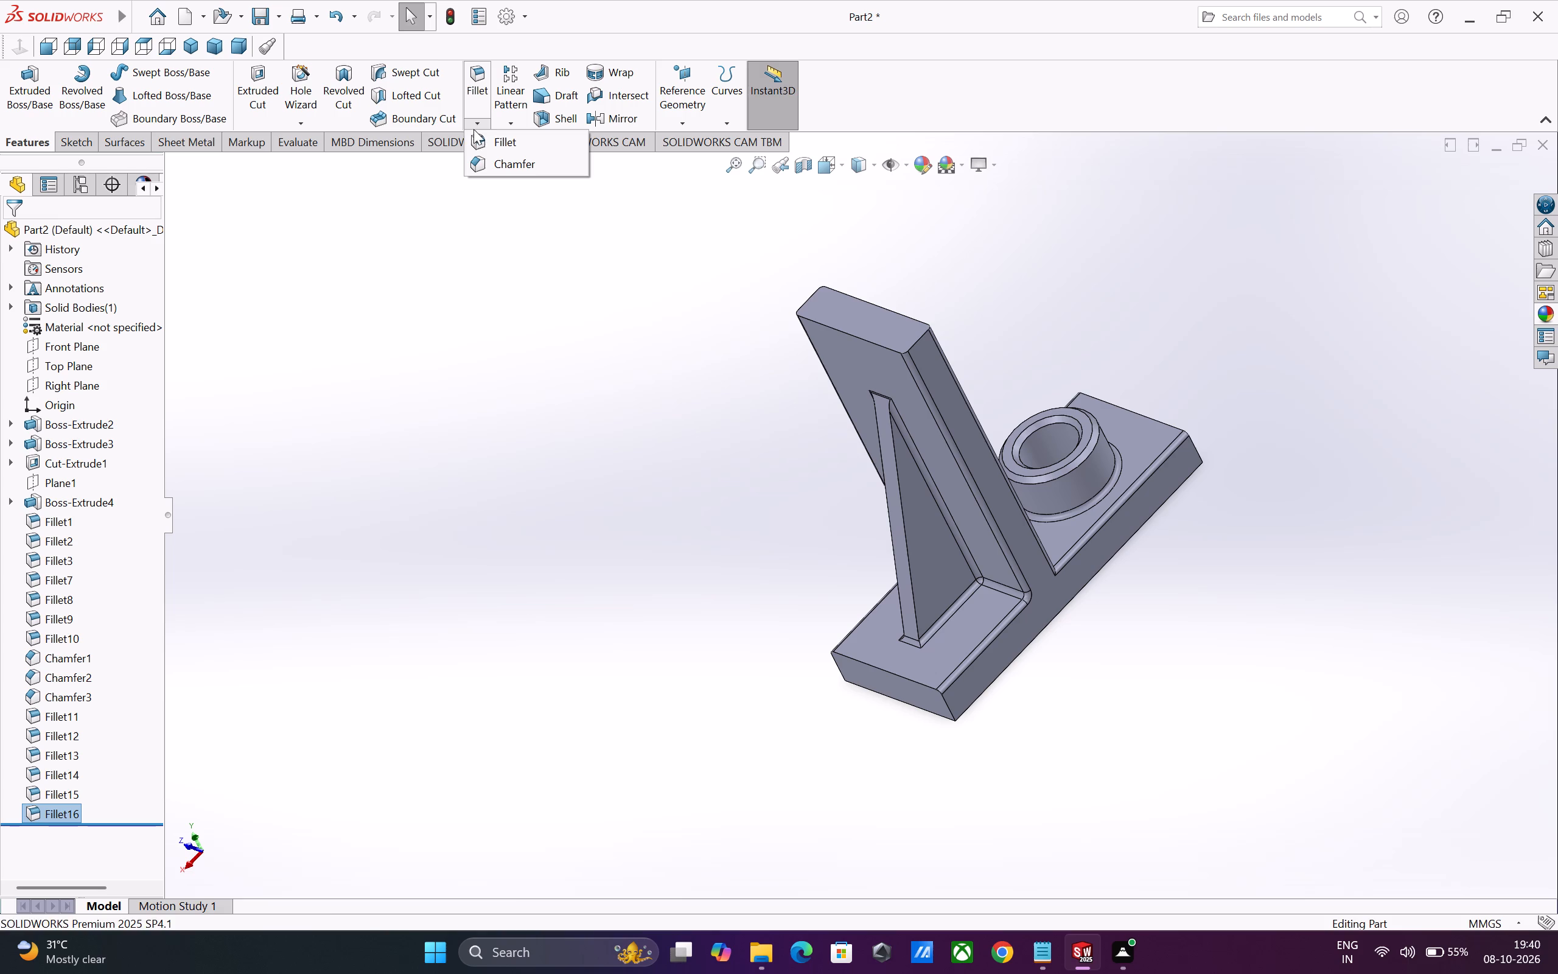
click(483, 160)
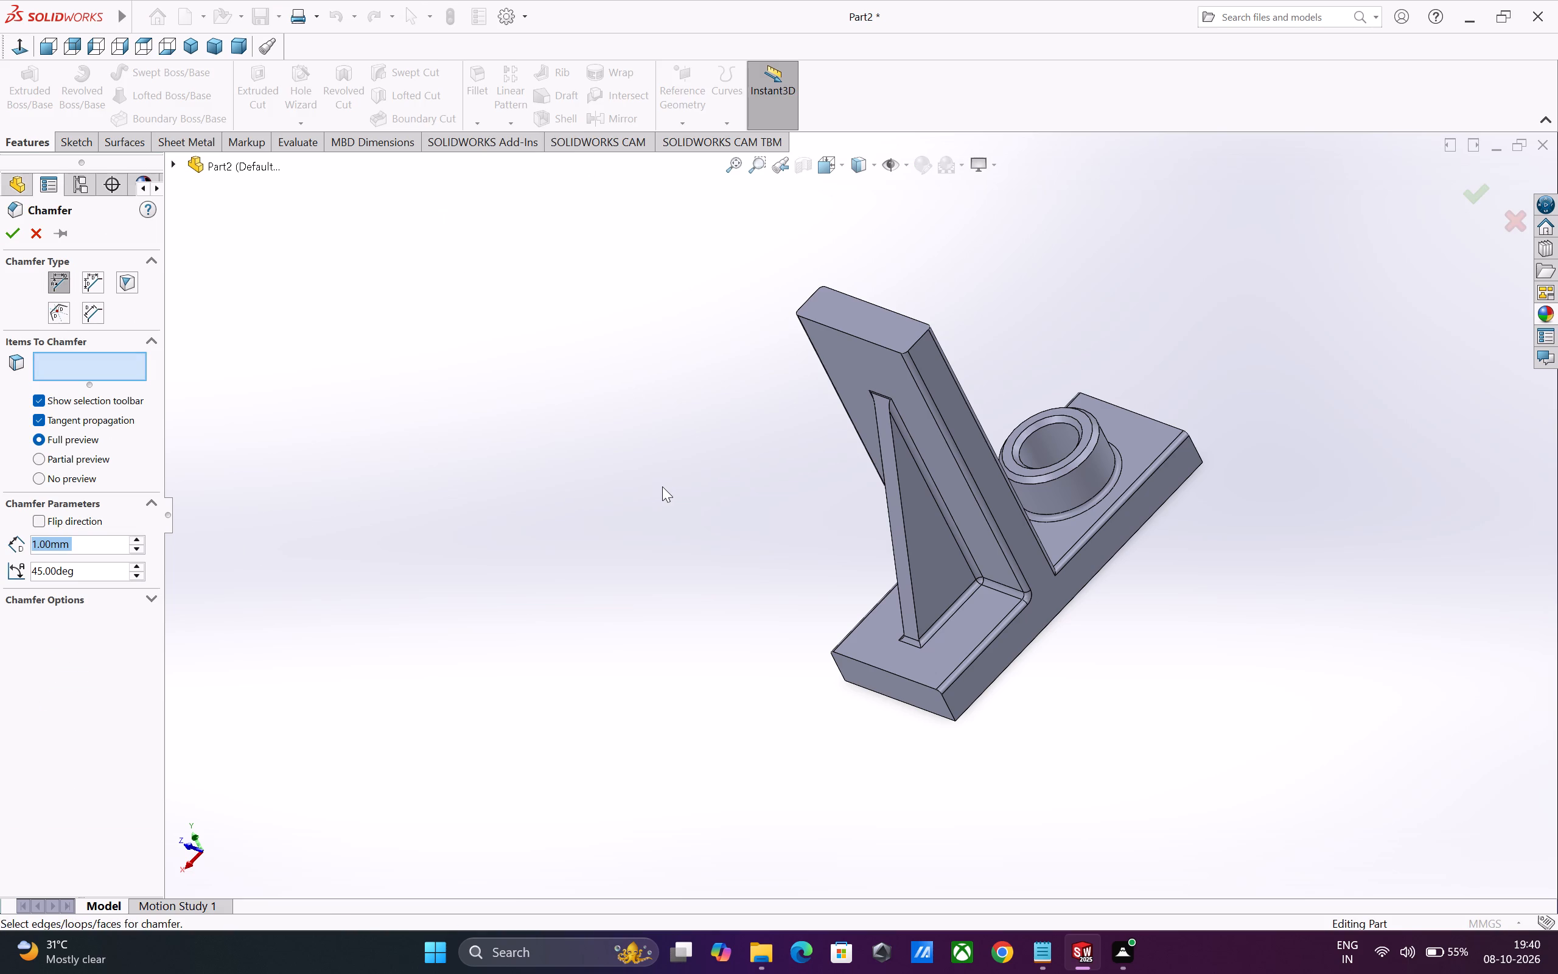
click(854, 335)
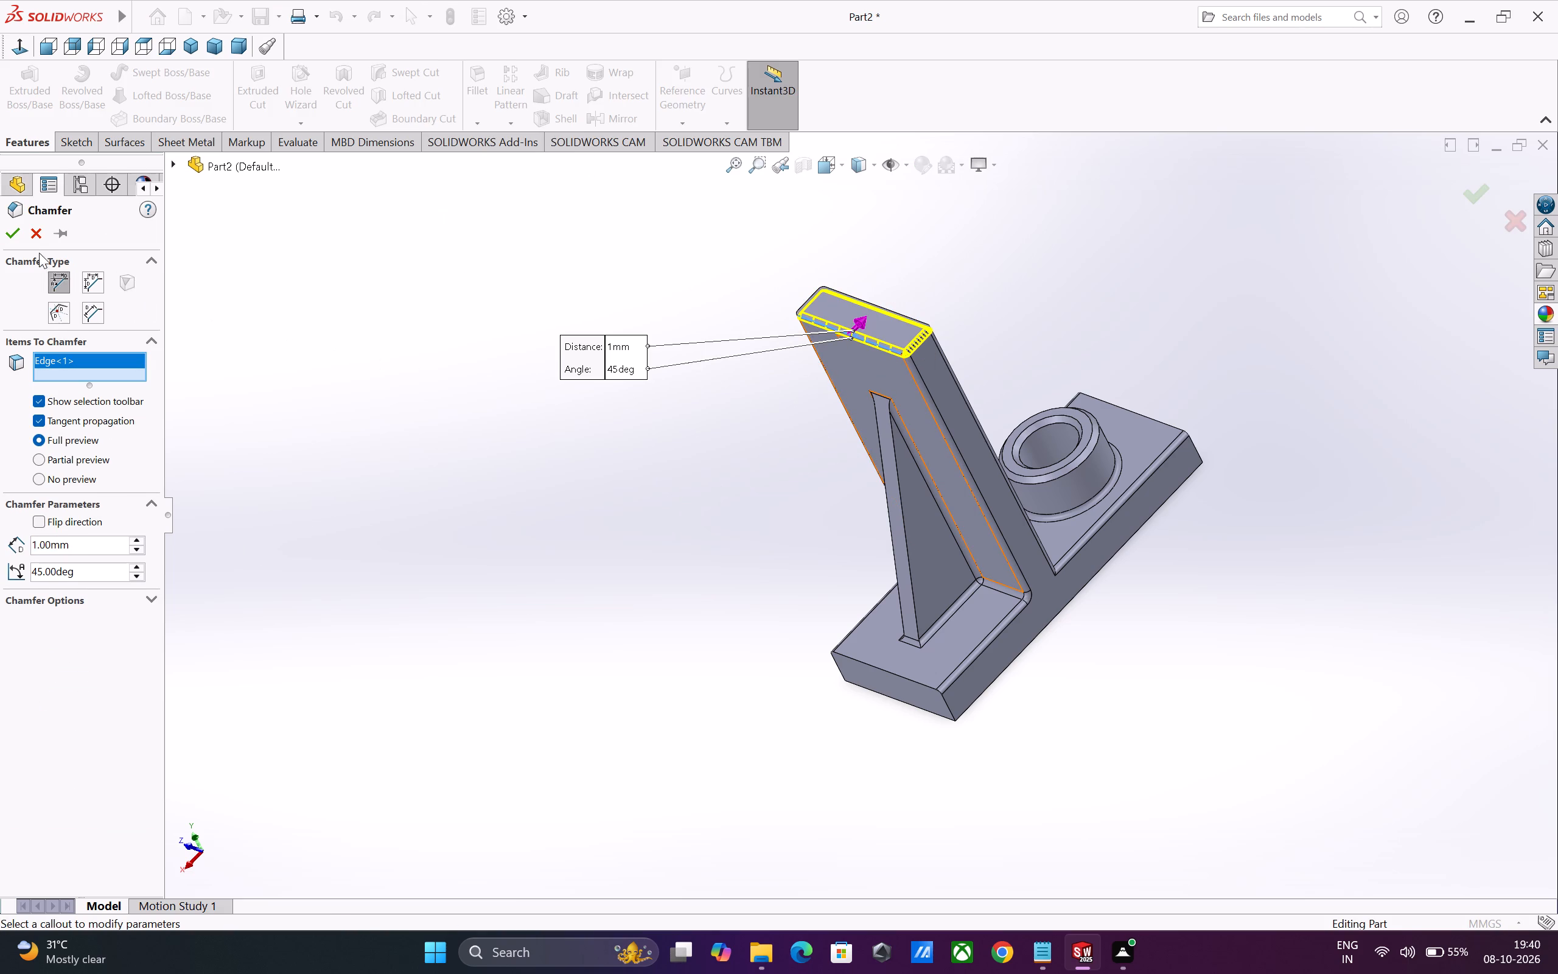
click(12, 235)
Chamfer the top and side edges of the base plate's rib-side end face at 1 mm and 45 degrees with tangent propagation.
middle_drag(614, 568, 618, 567)
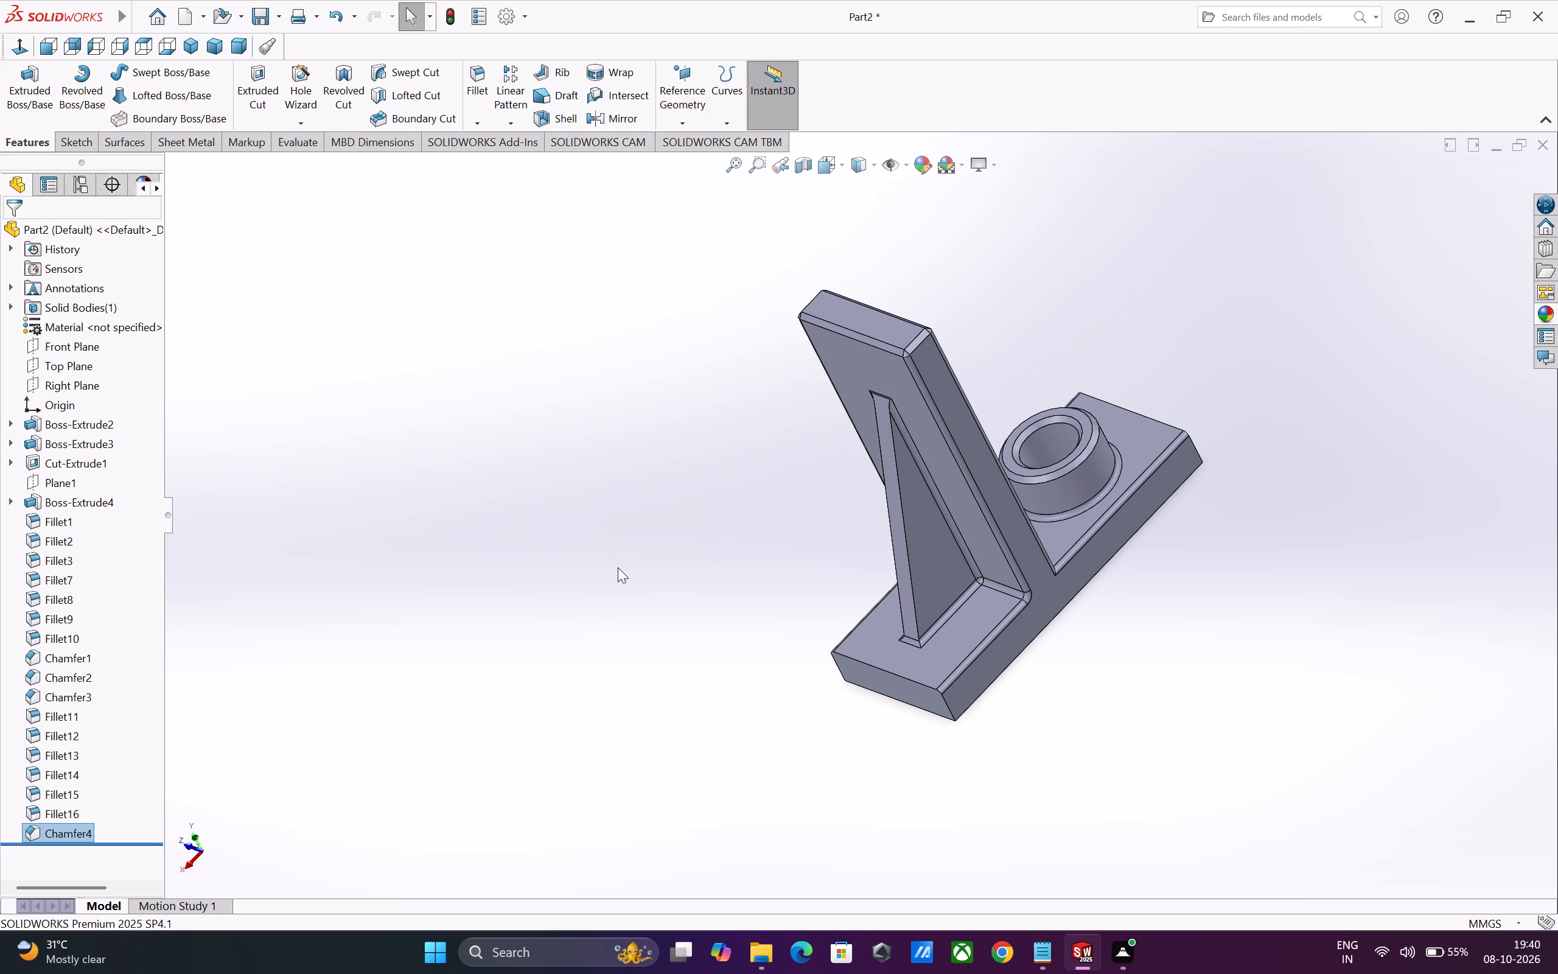
middle_drag(618, 567, 787, 628)
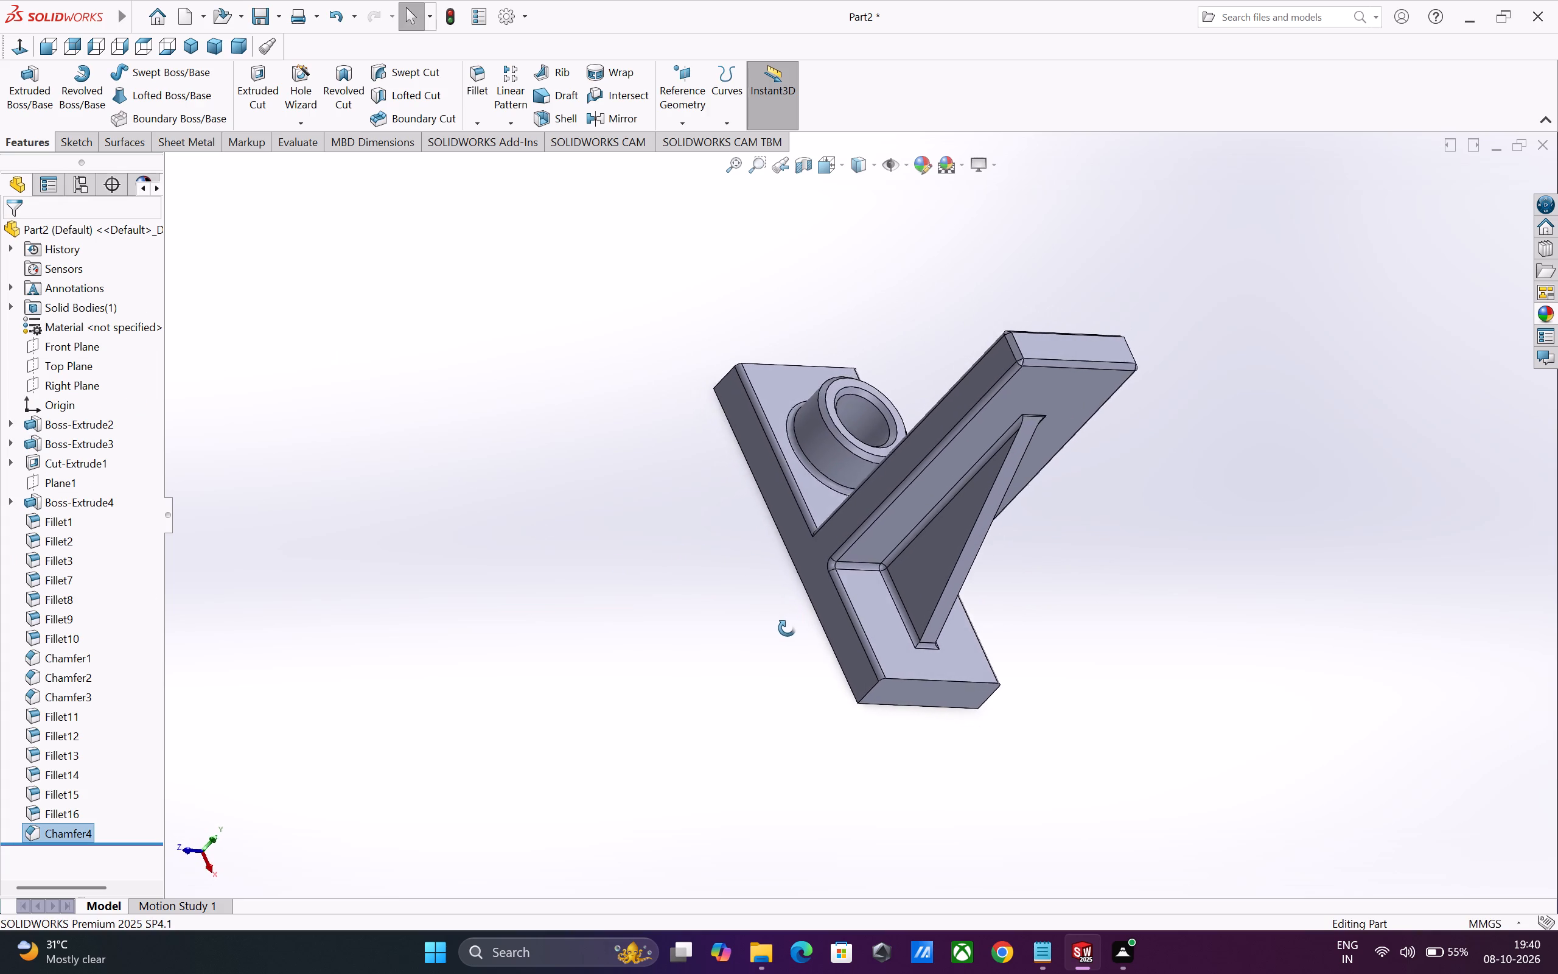
middle_drag(787, 628, 742, 618)
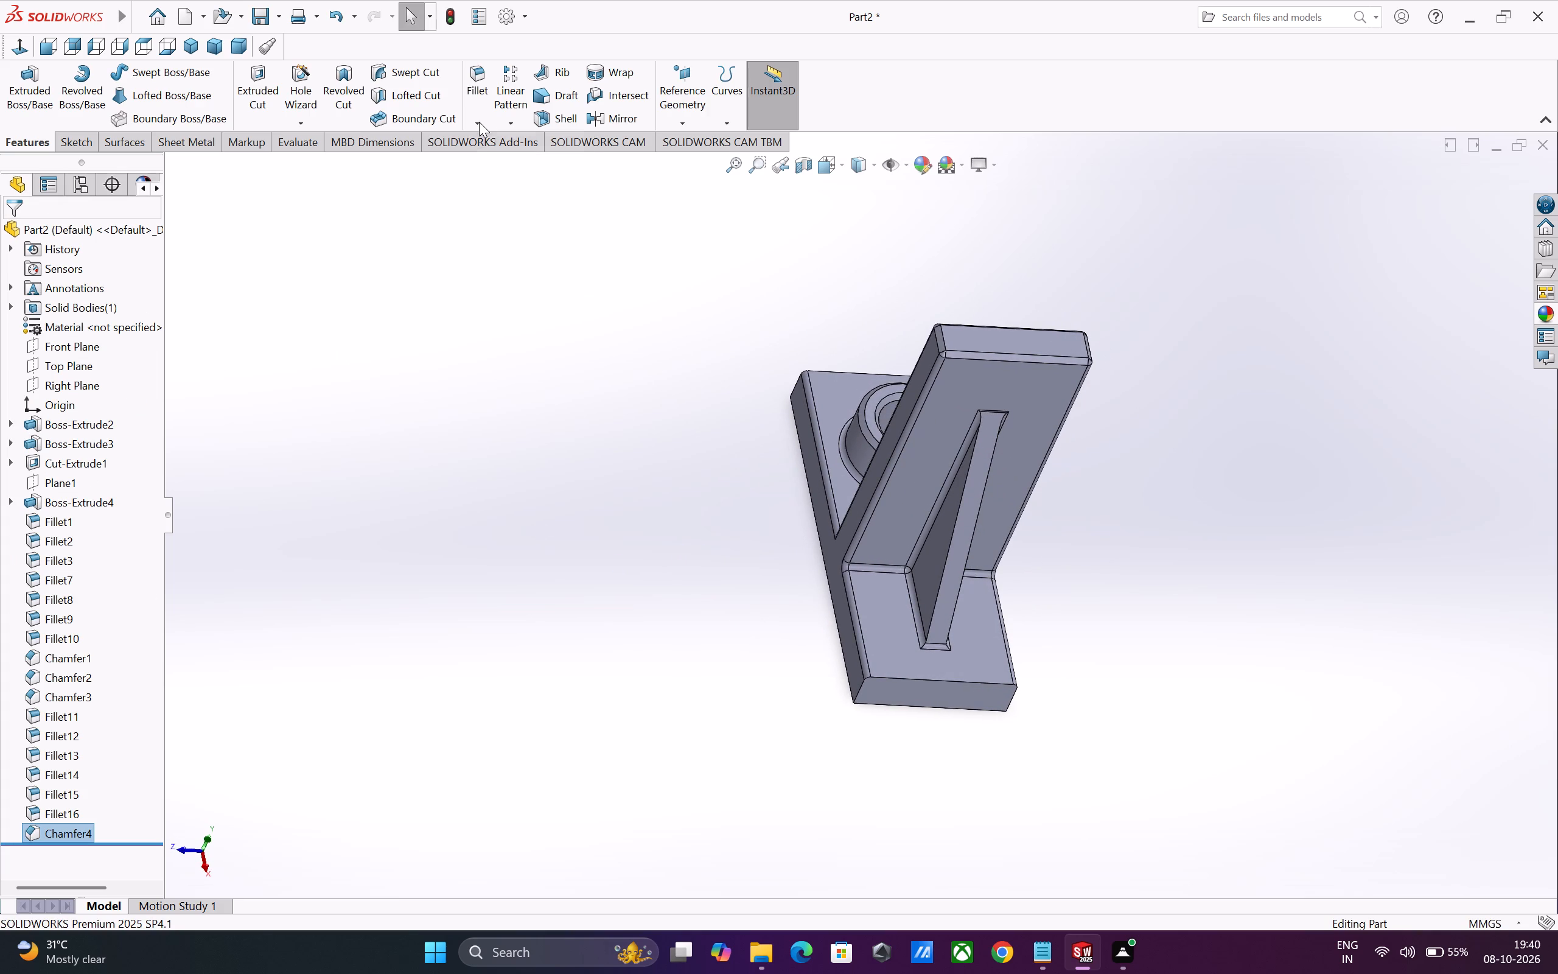
click(479, 122)
click(486, 165)
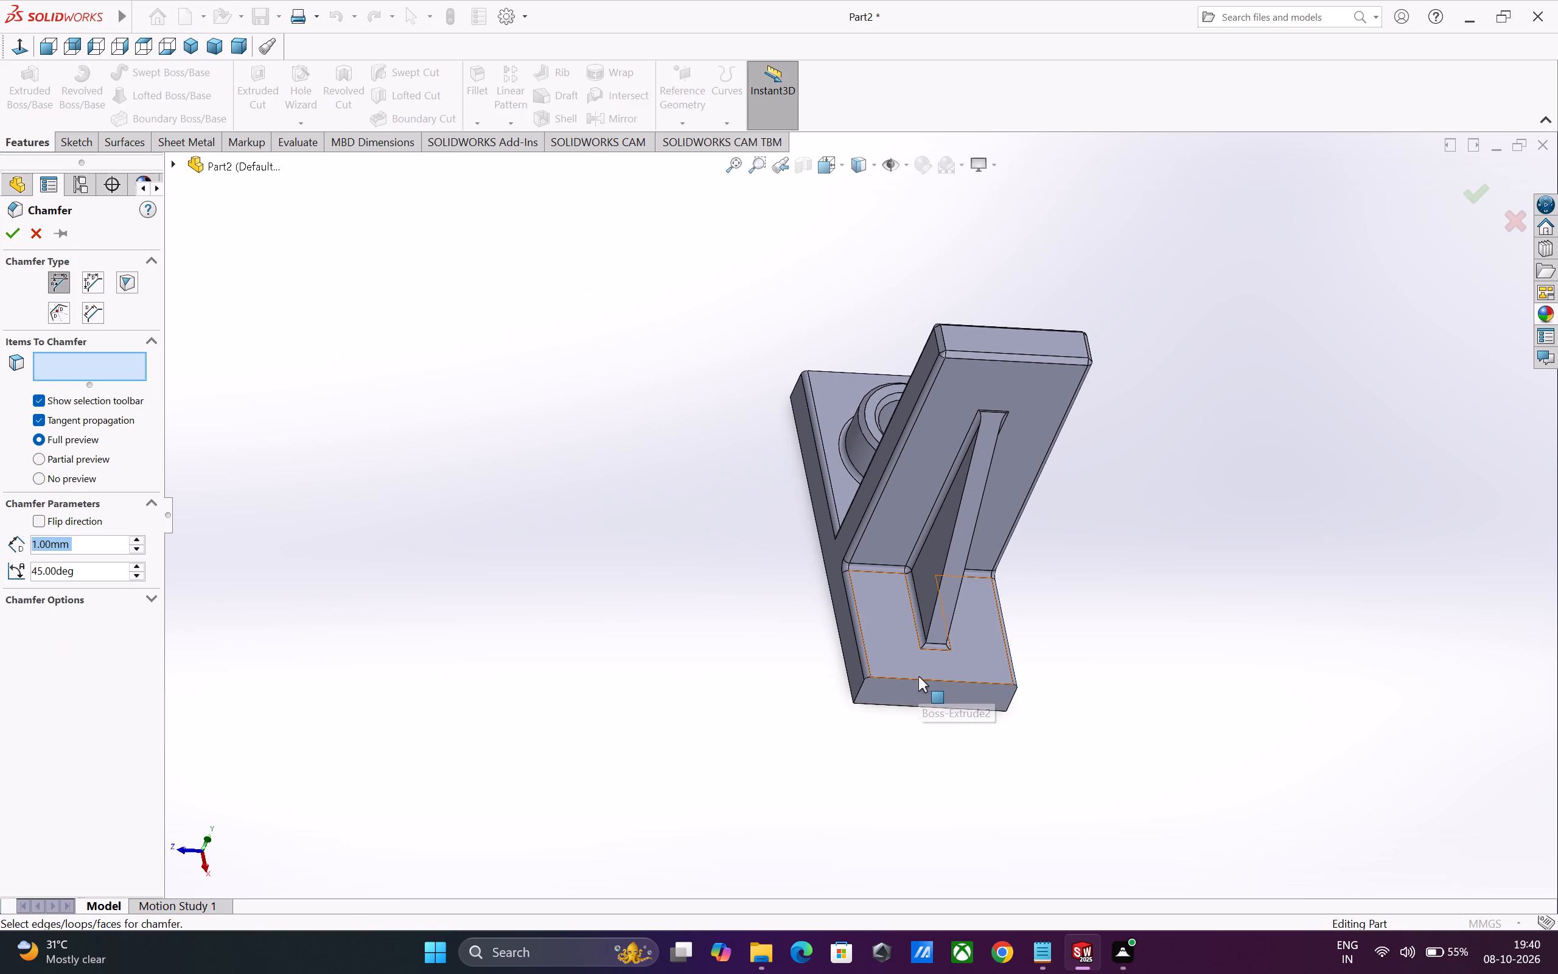
click(916, 679)
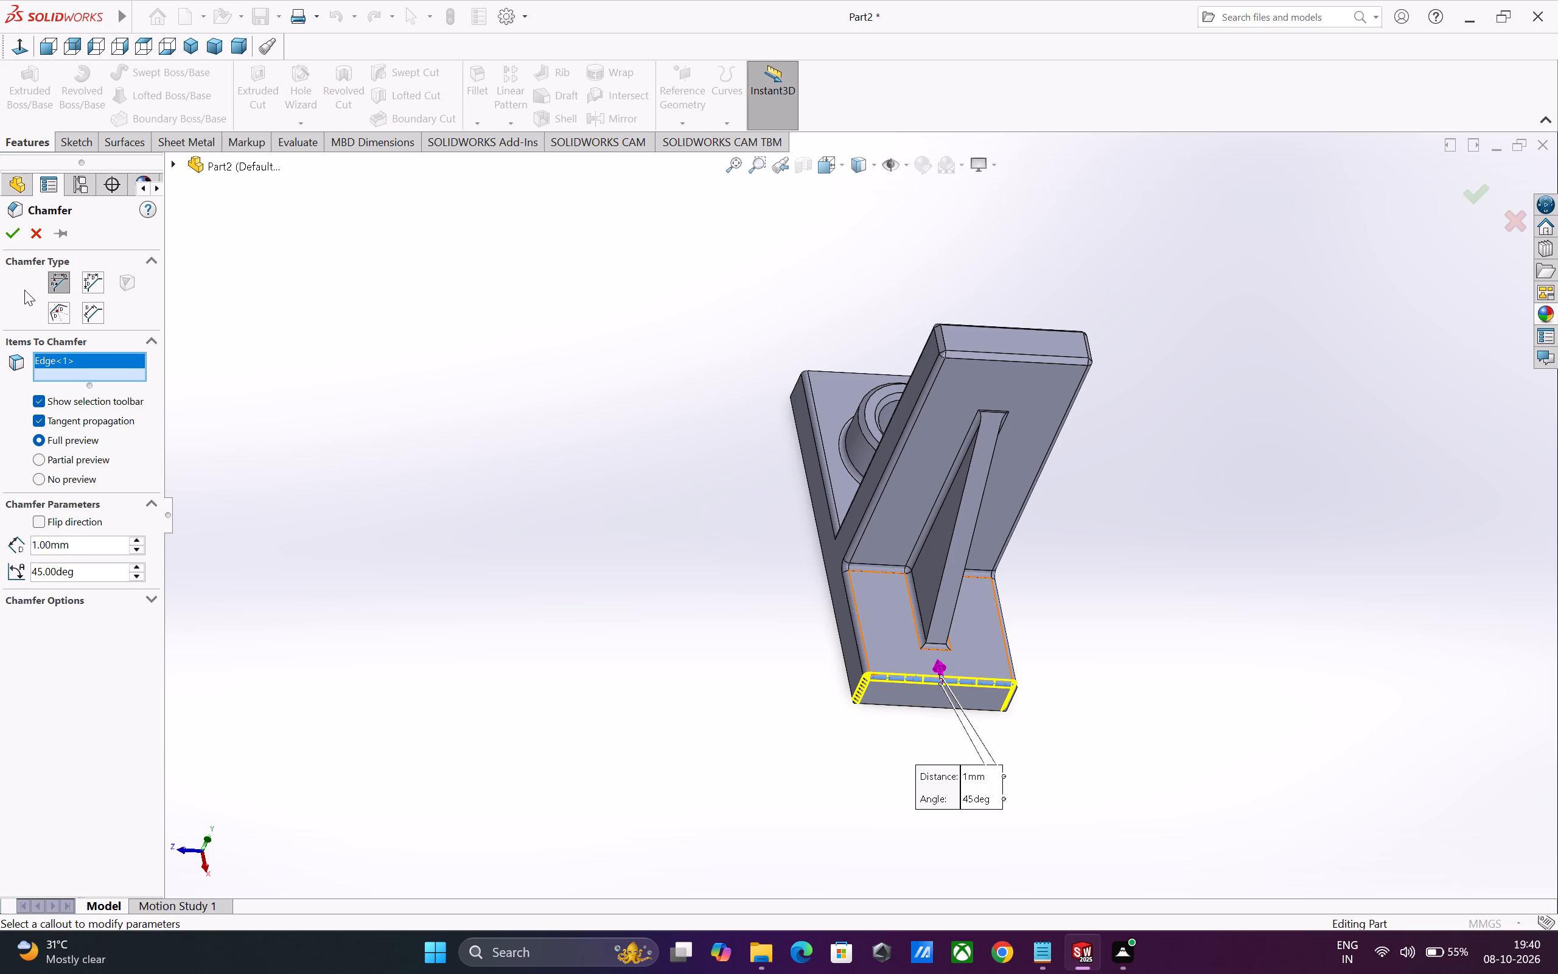
click(14, 236)
Chamfer the top and side edges of the base plate's boss-side end face at 1 mm and 45 degrees with tangent propagation.
middle_drag(454, 757, 469, 498)
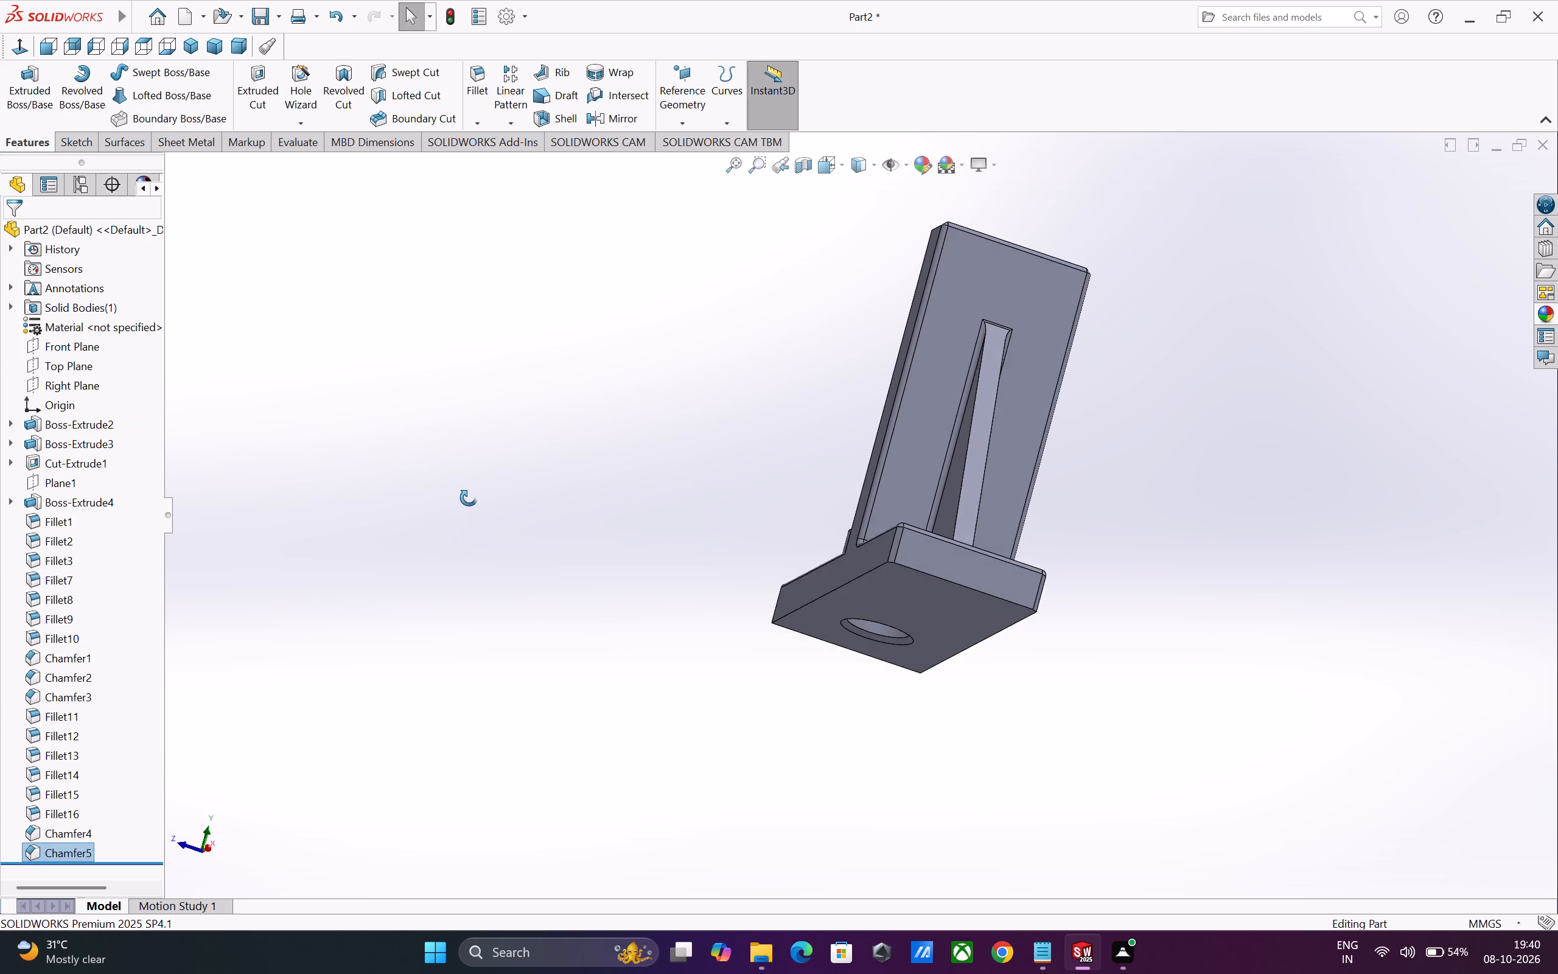
middle_drag(469, 498, 467, 469)
middle_drag(473, 618, 701, 827)
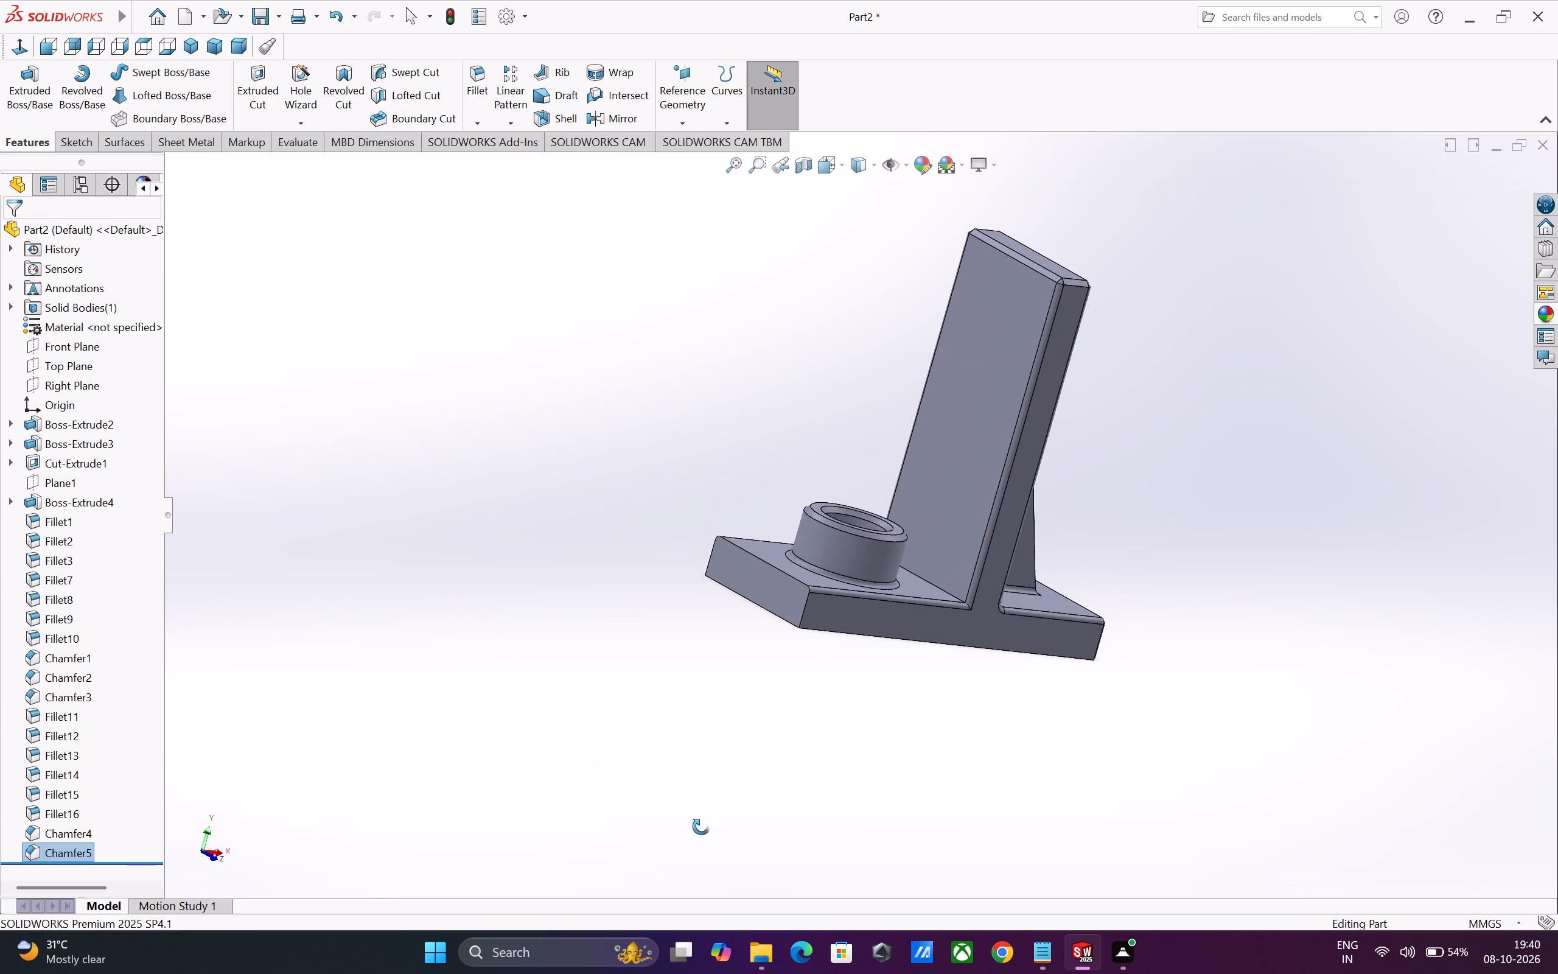
middle_drag(701, 827, 696, 850)
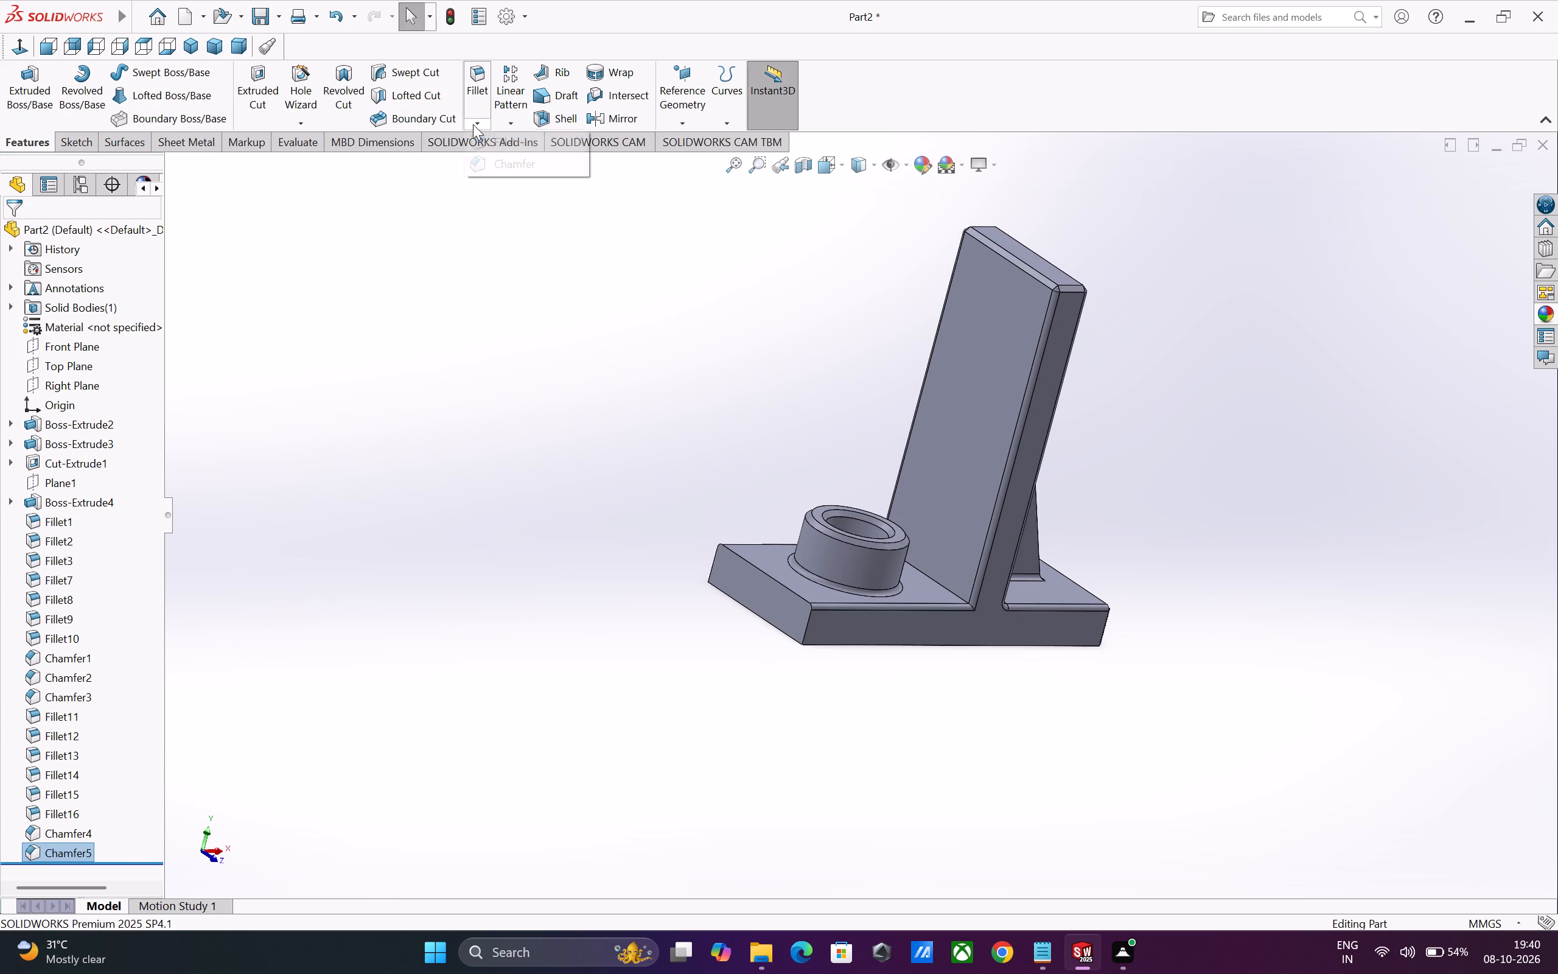
click(473, 125)
click(481, 159)
middle_drag(491, 577, 492, 645)
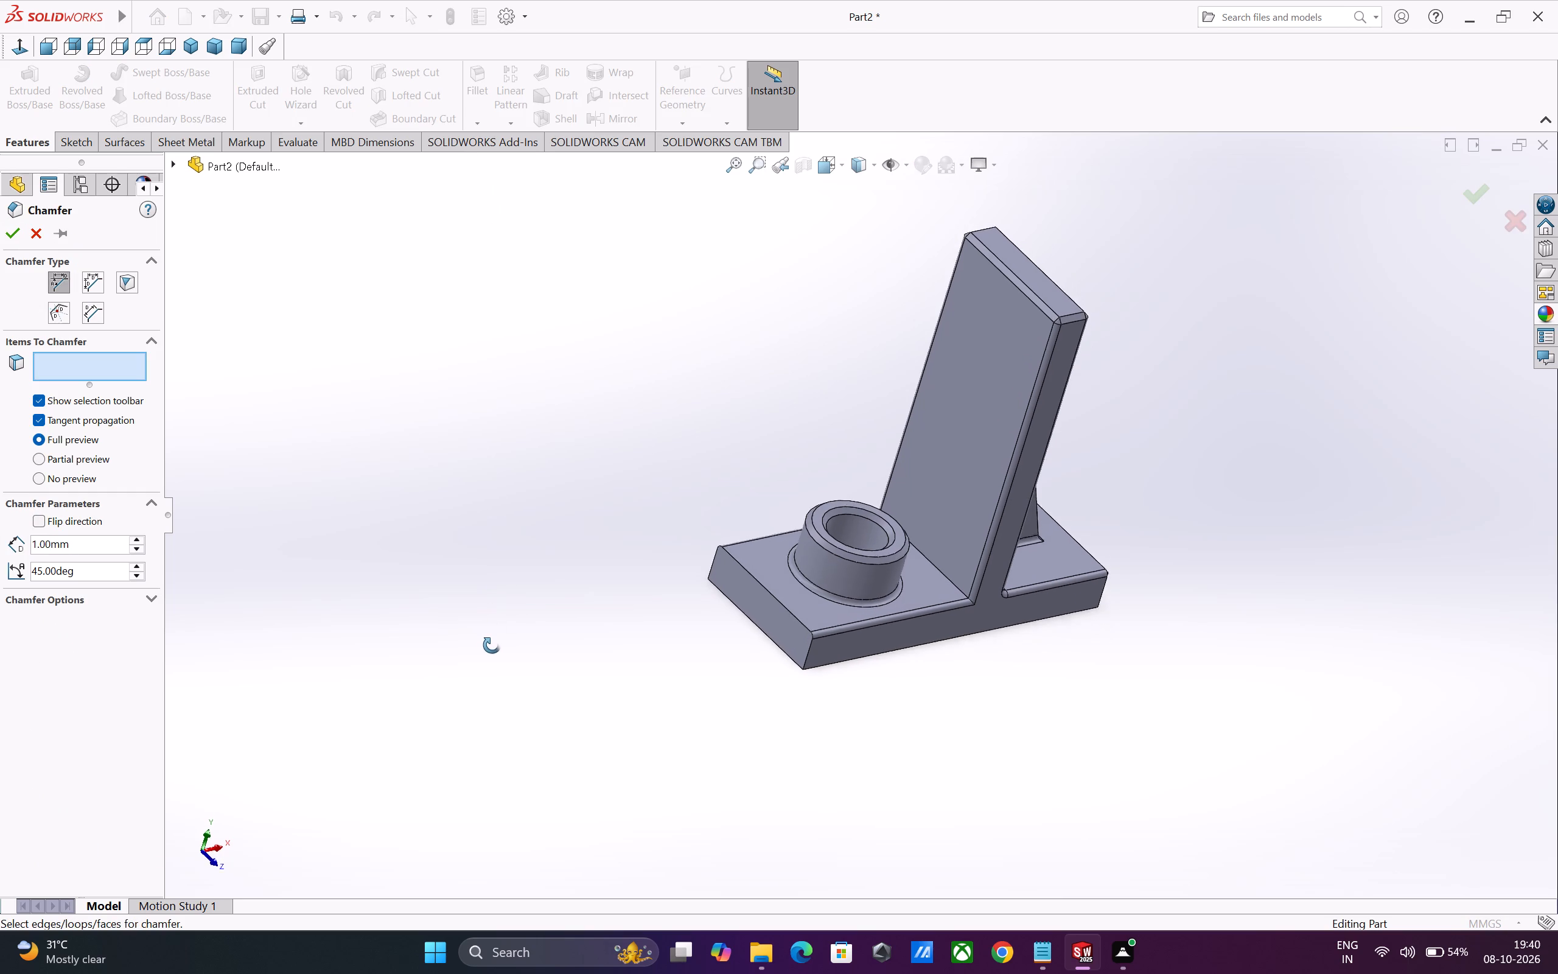
middle_drag(492, 645, 501, 672)
click(761, 584)
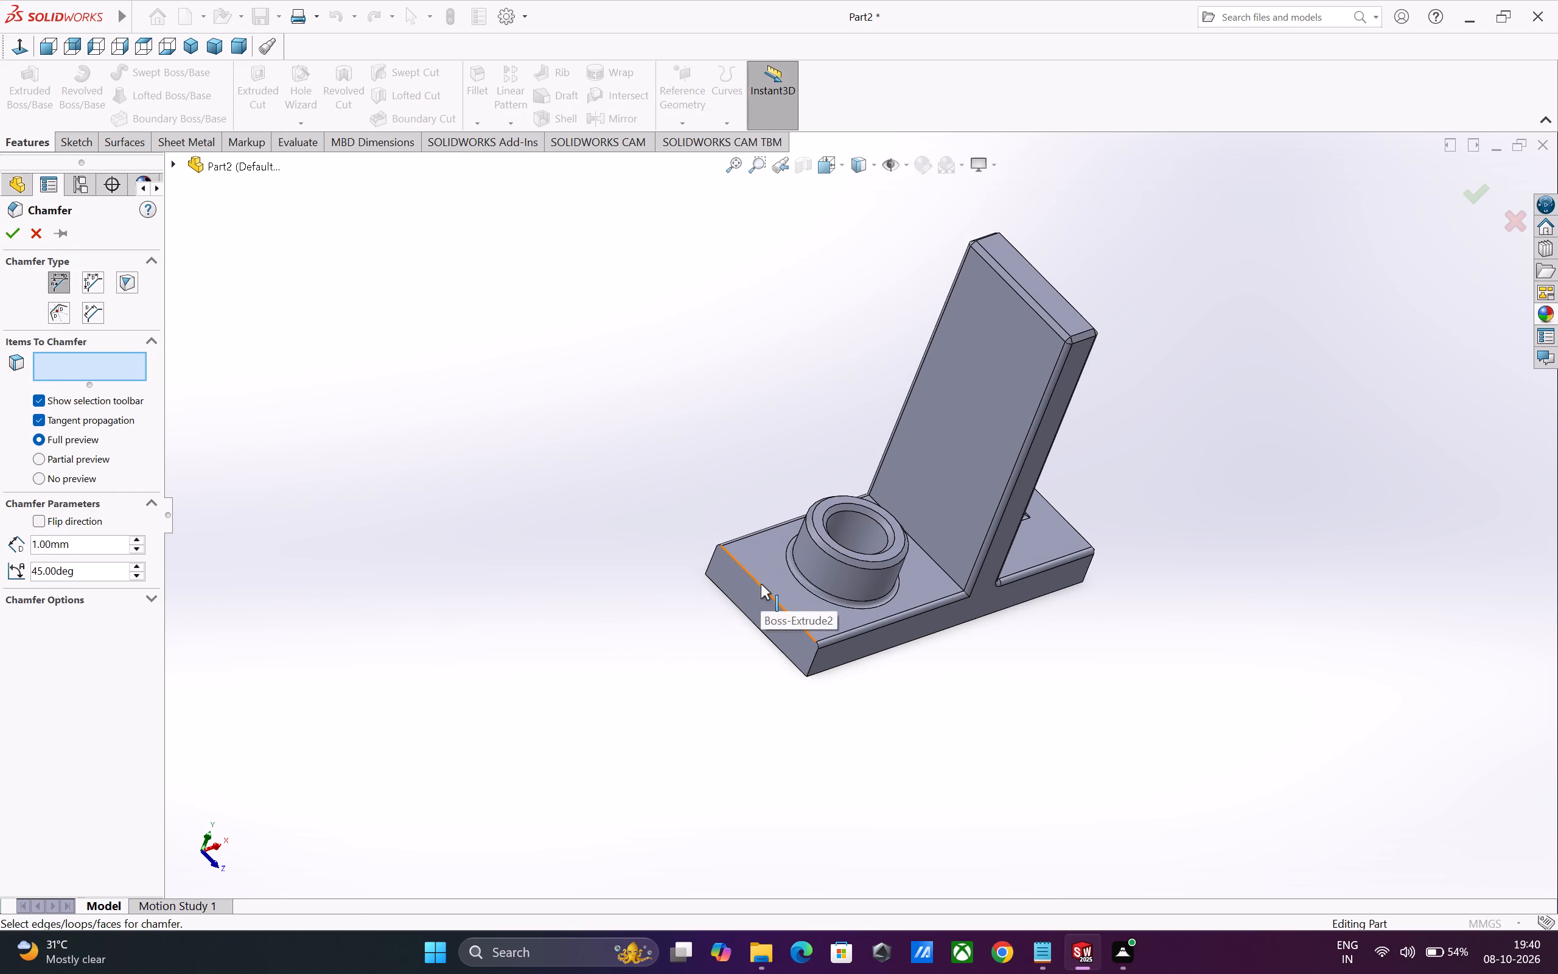
click(16, 234)
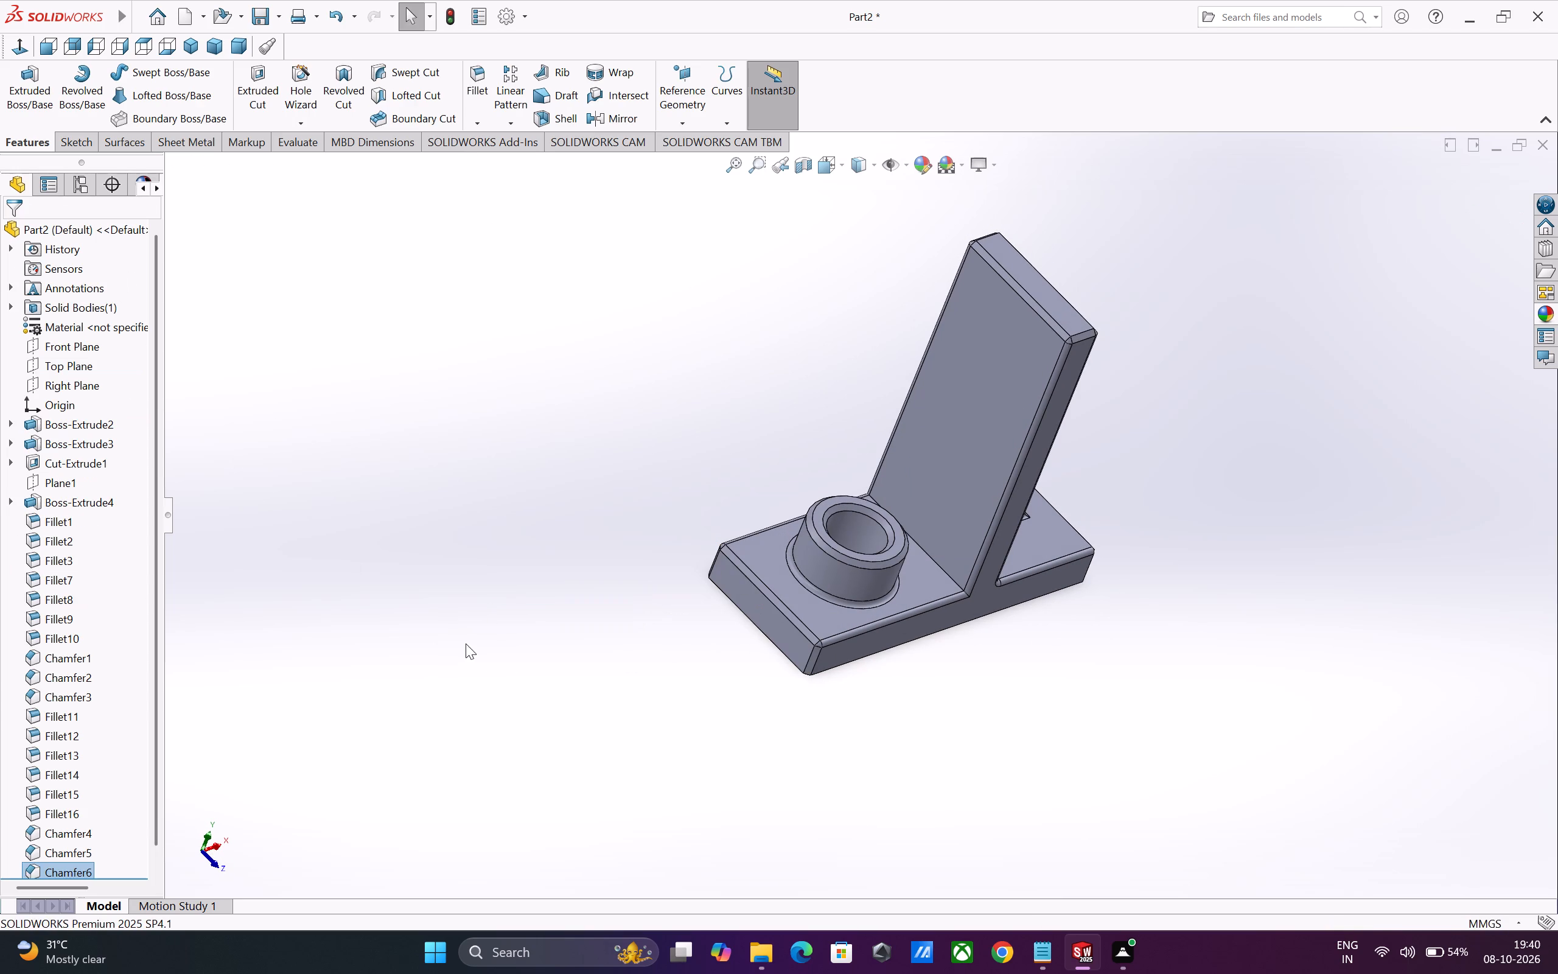
click(484, 654)
middle_drag(1161, 708, 1153, 712)
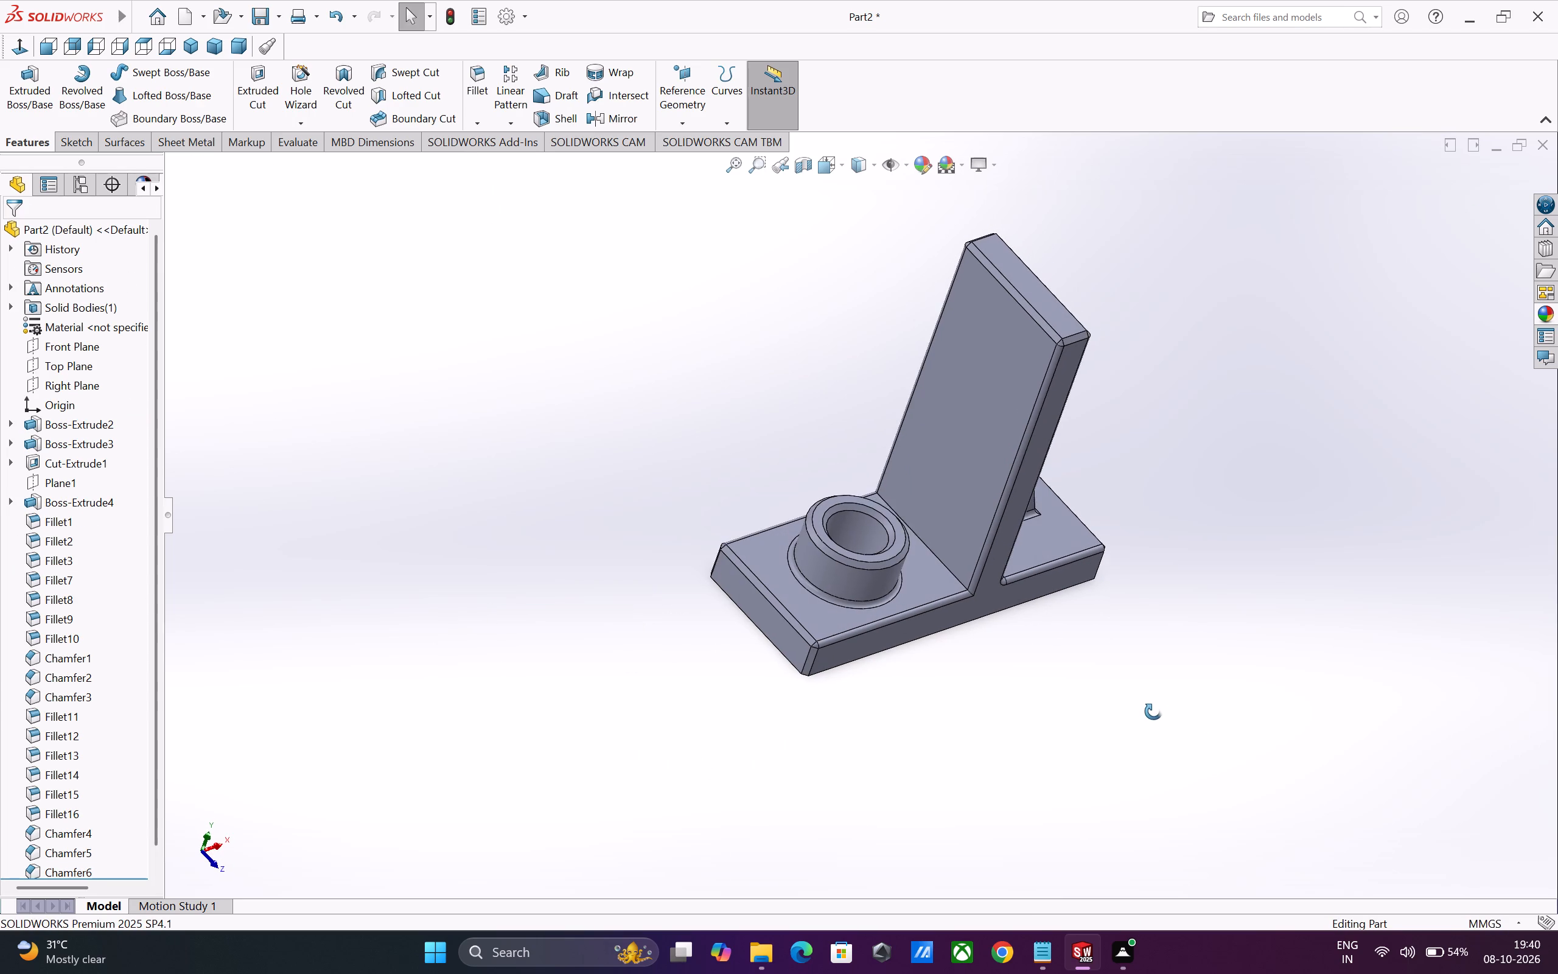
Fillet the inside corner edge where the upright meets the base plate on the boss side with a 1 mm radius.
middle_drag(1153, 712, 1043, 721)
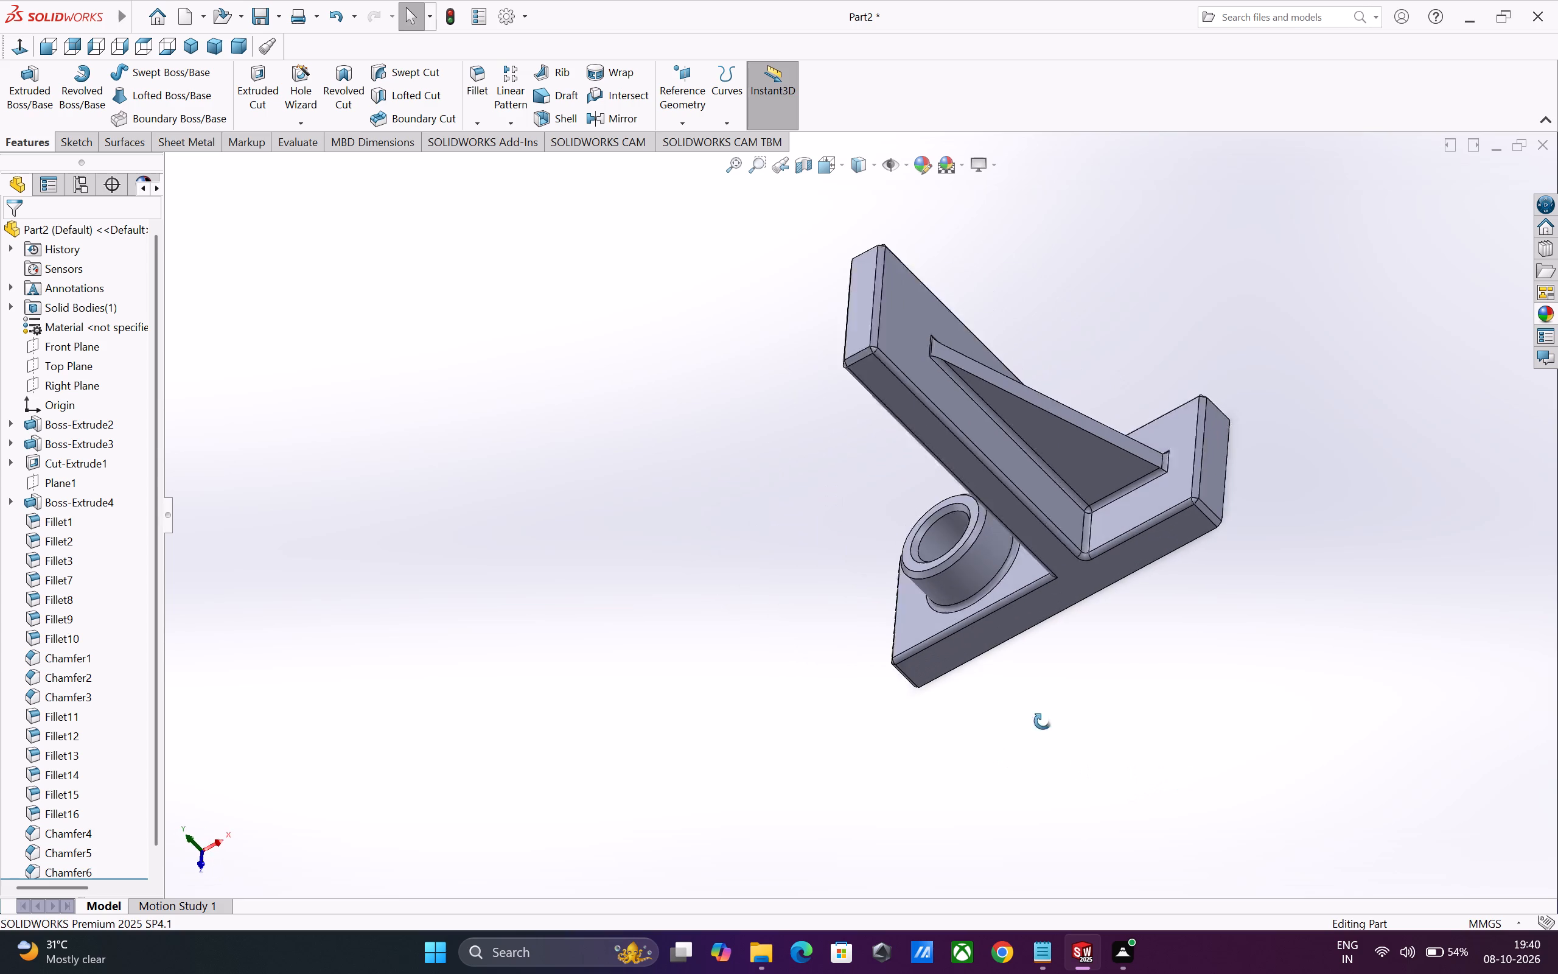
middle_drag(1043, 721, 1140, 662)
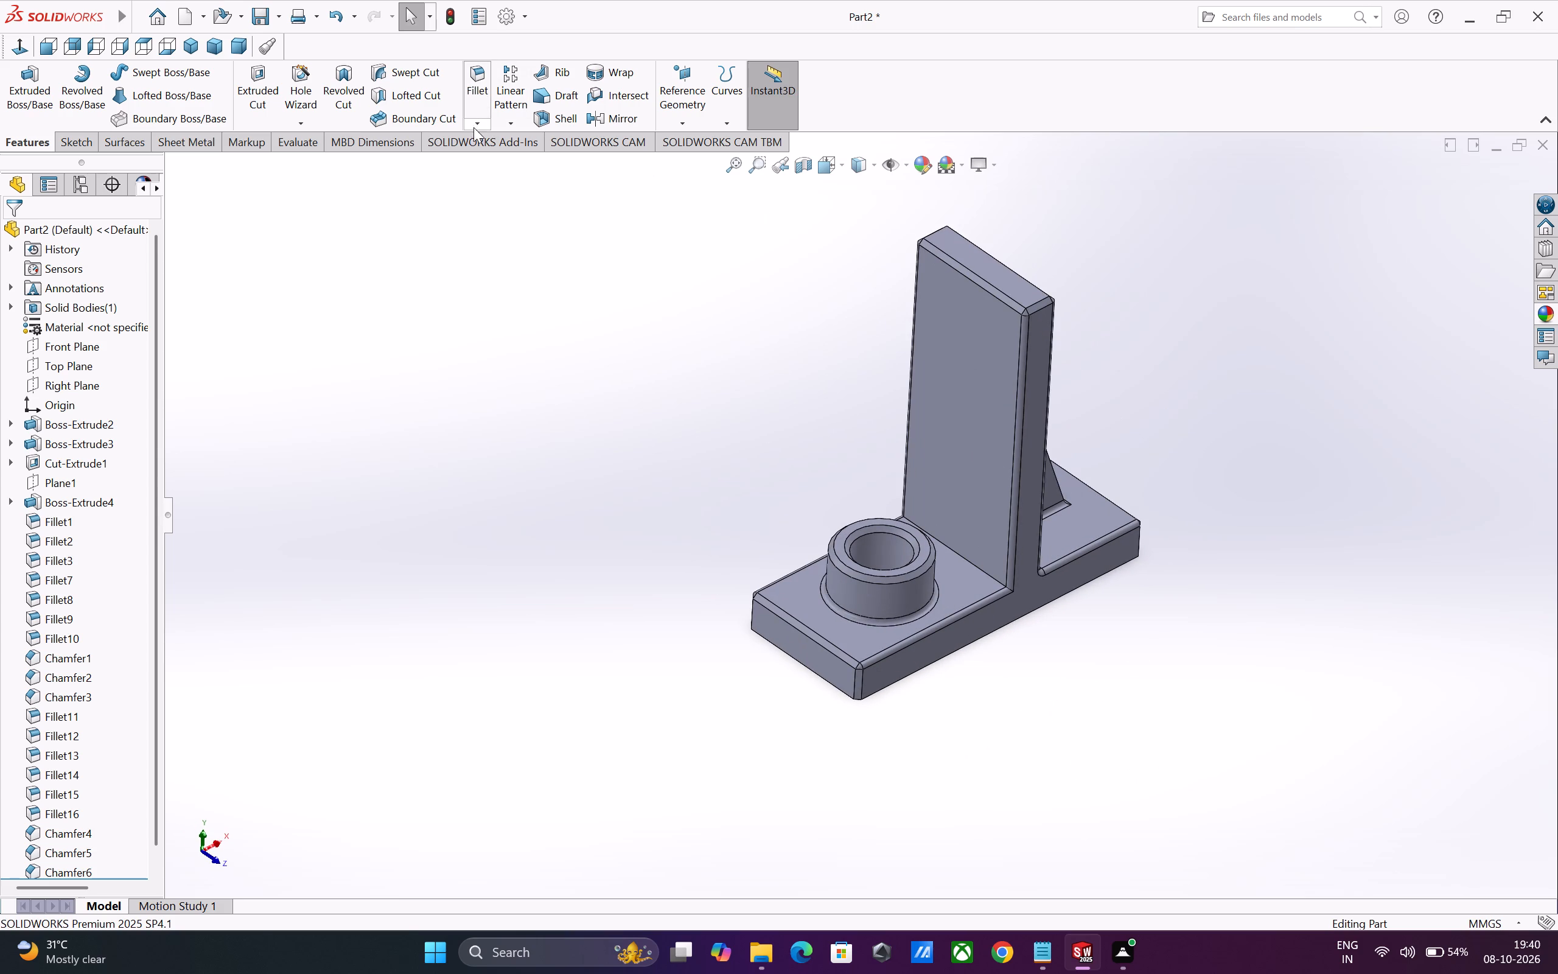
click(473, 127)
click(487, 145)
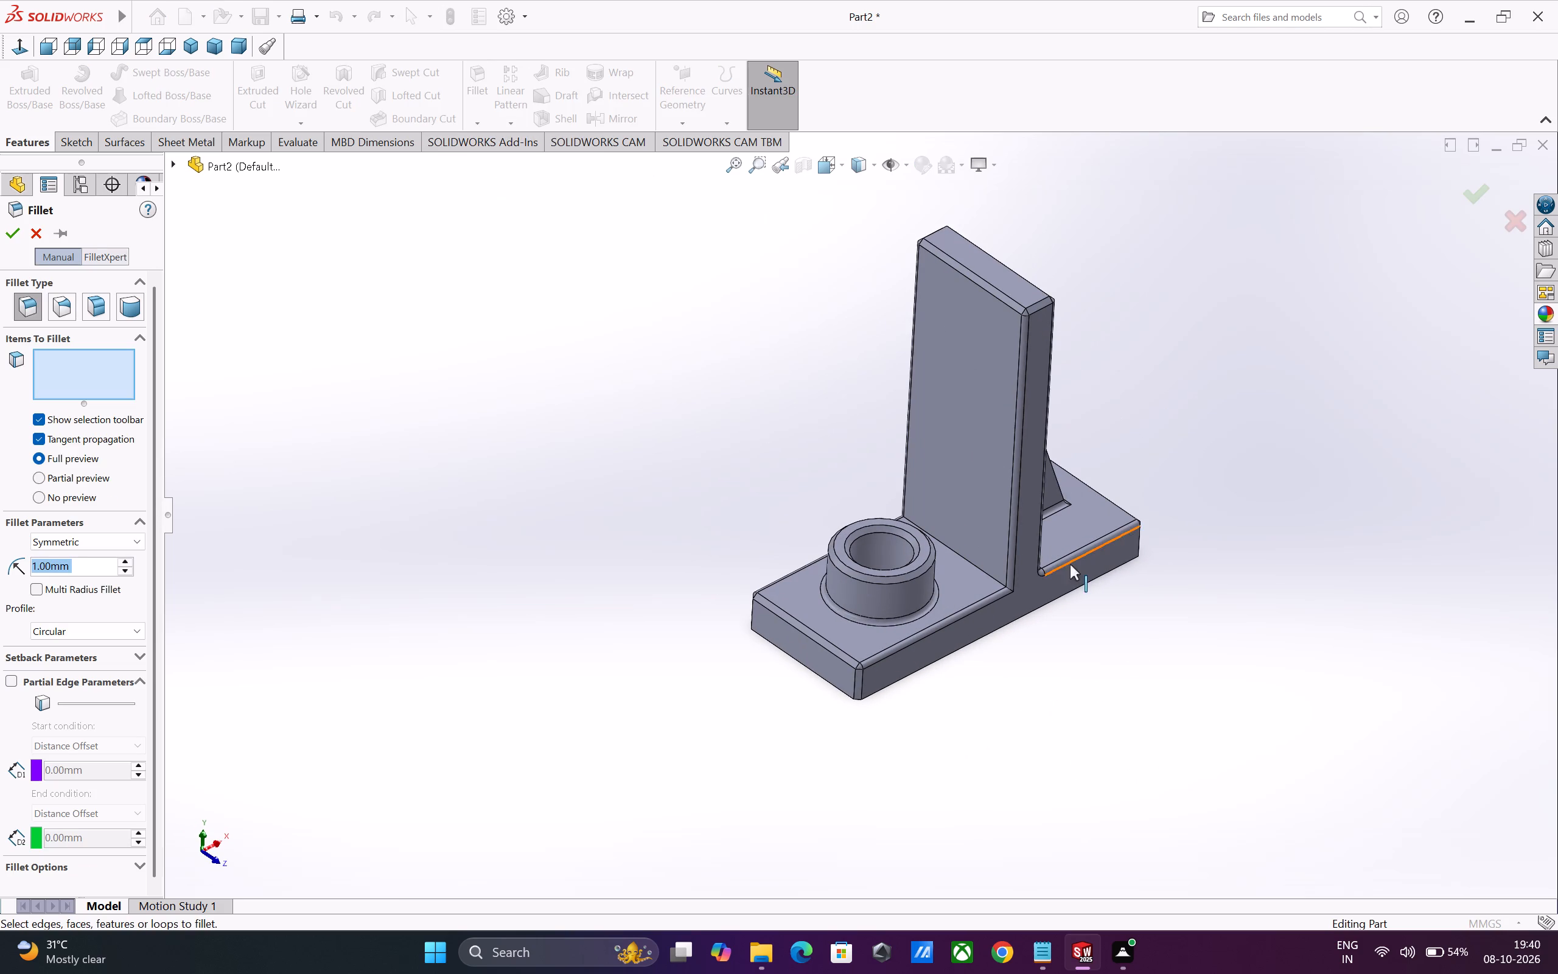
click(991, 576)
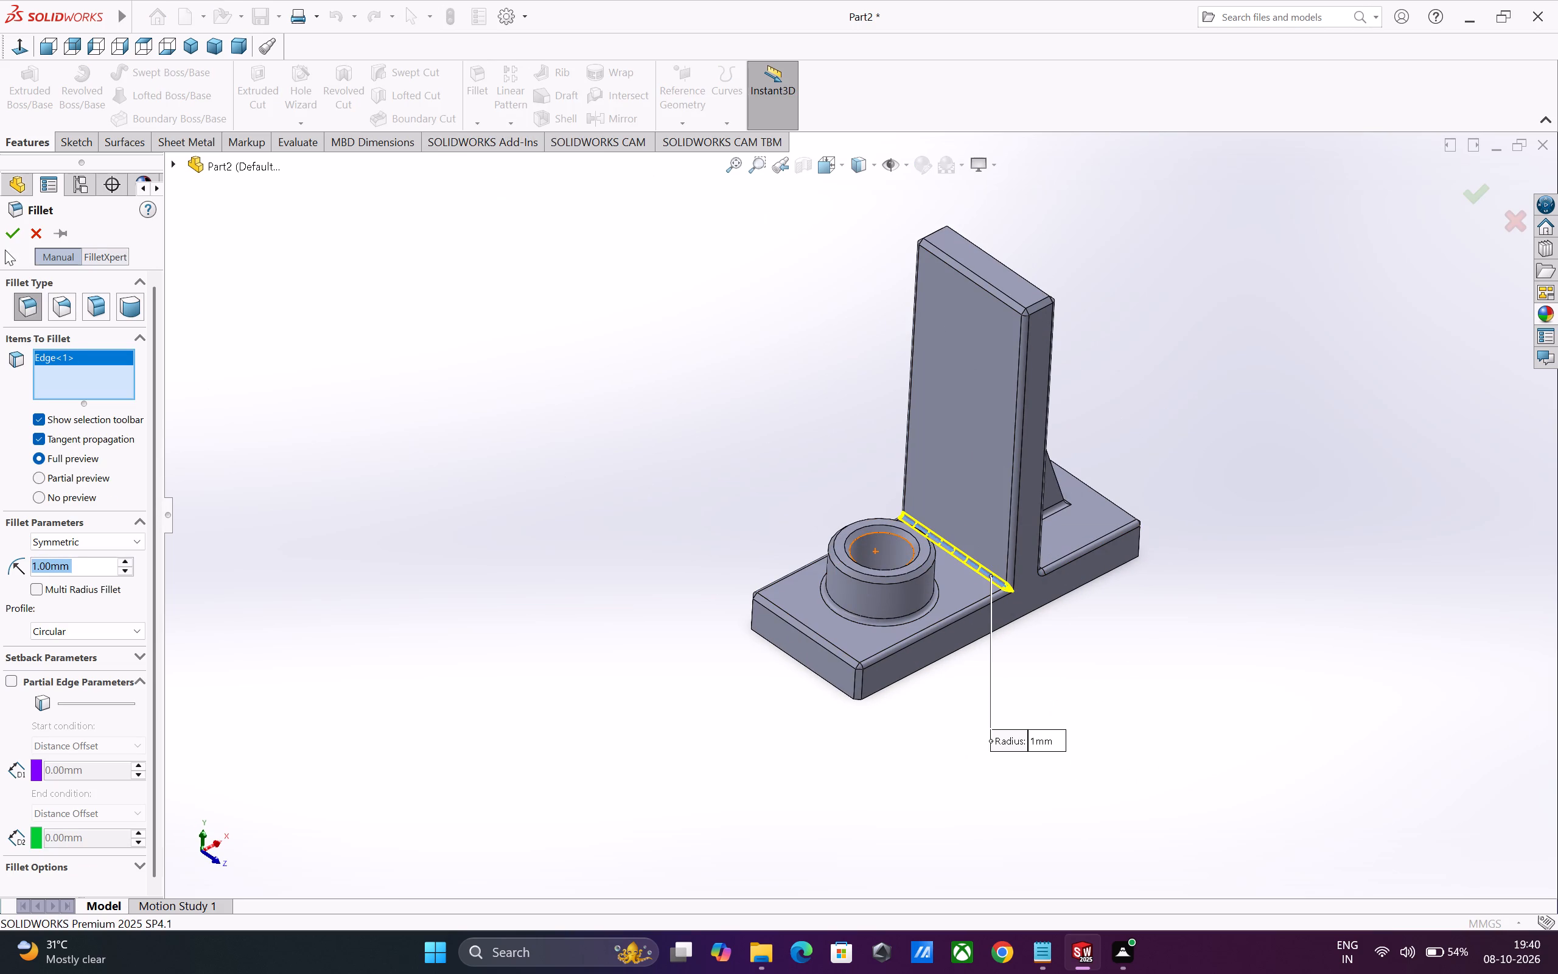
click(13, 229)
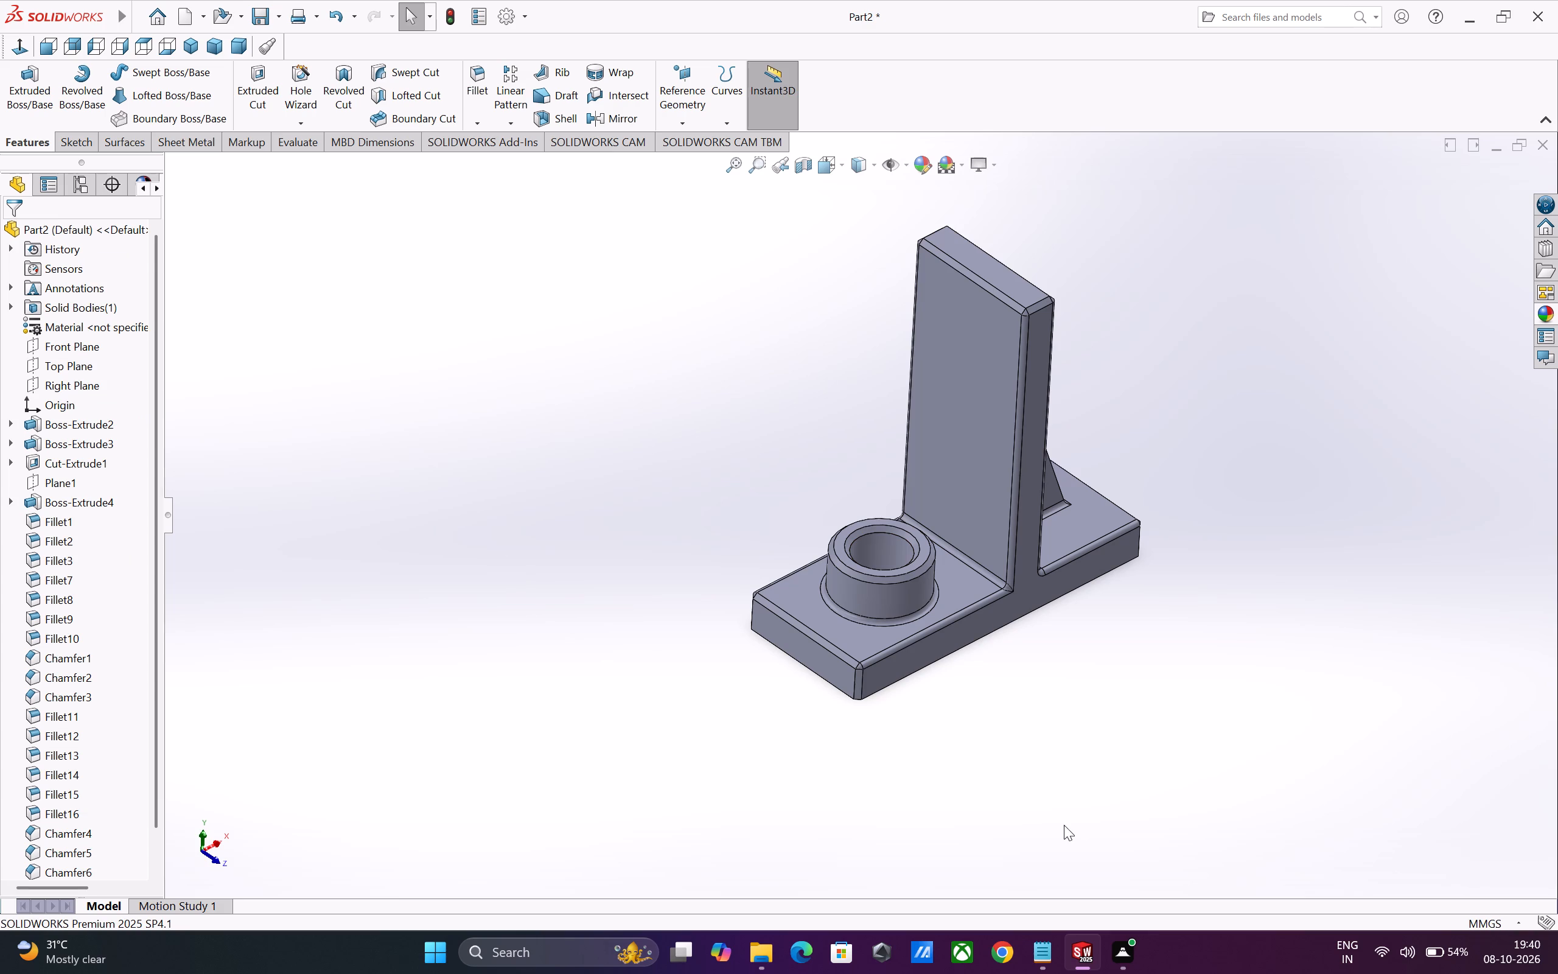
Fillet the edges of the upright's large boss-side face with a 1 mm radius and tangent propagation.
middle_drag(1055, 727, 993, 778)
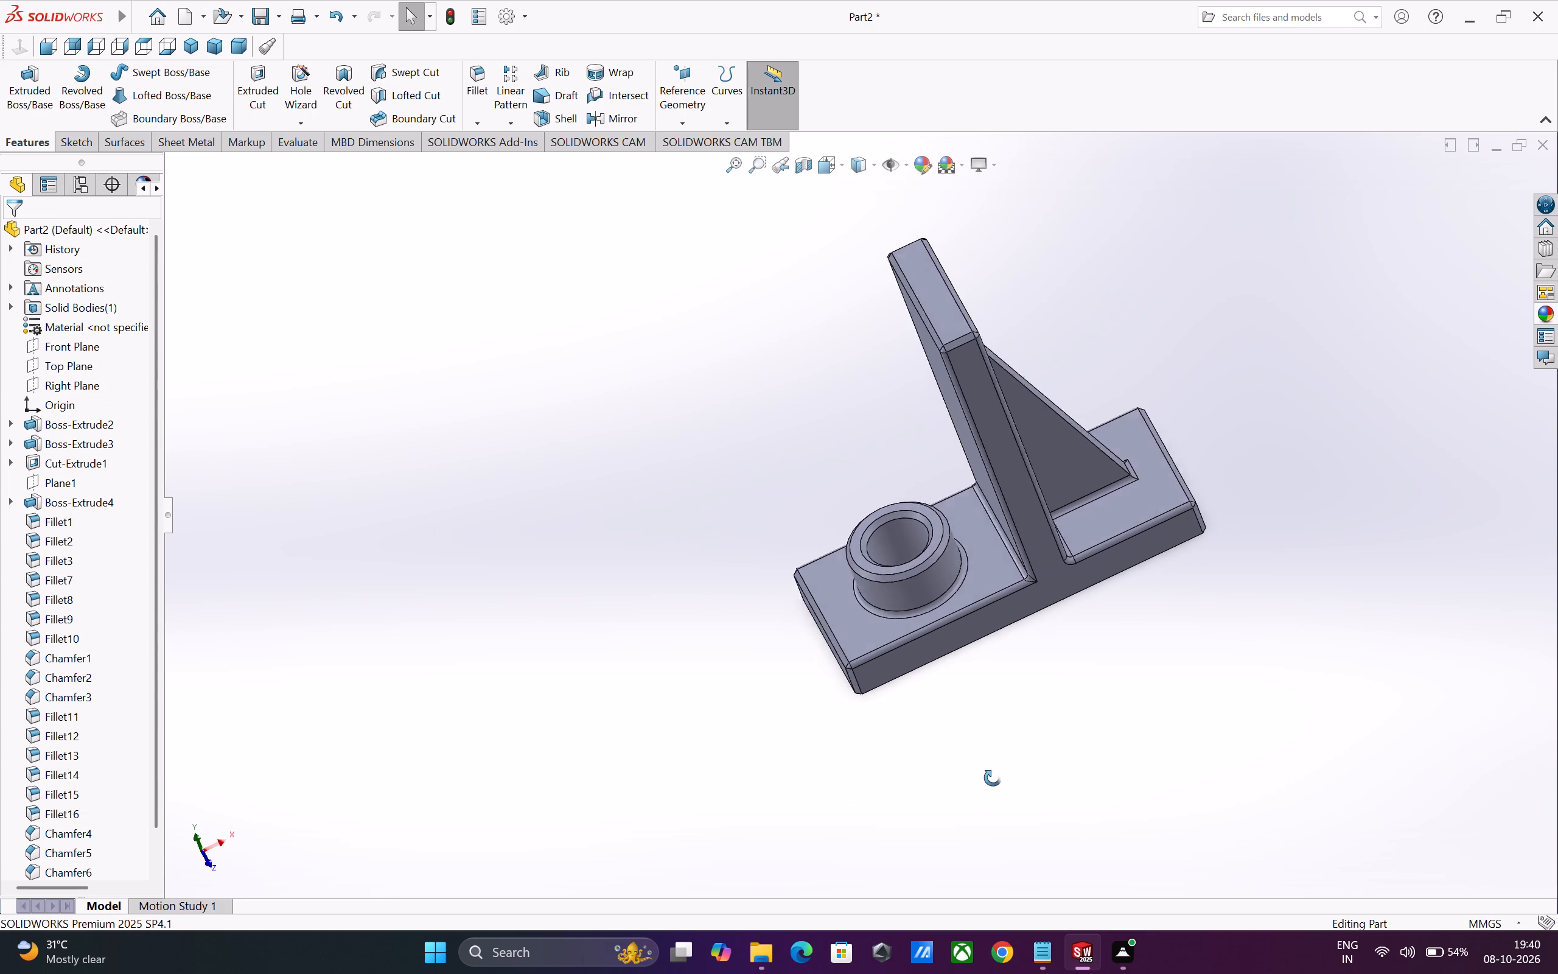
middle_drag(993, 778, 721, 880)
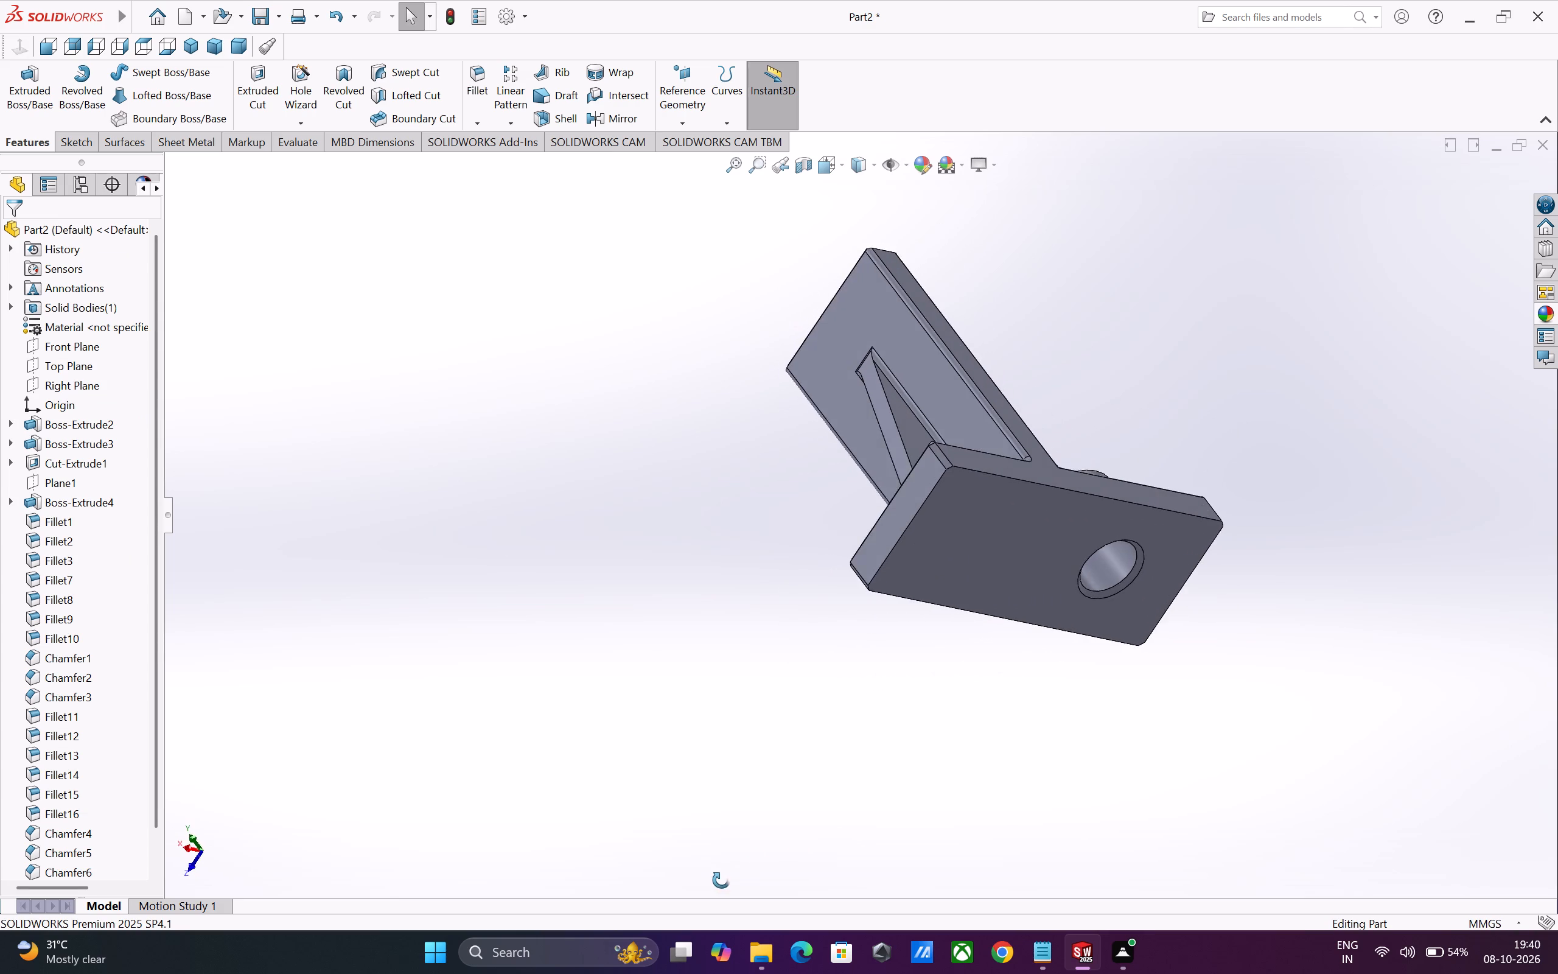
middle_drag(721, 880, 715, 872)
middle_drag(675, 630, 870, 687)
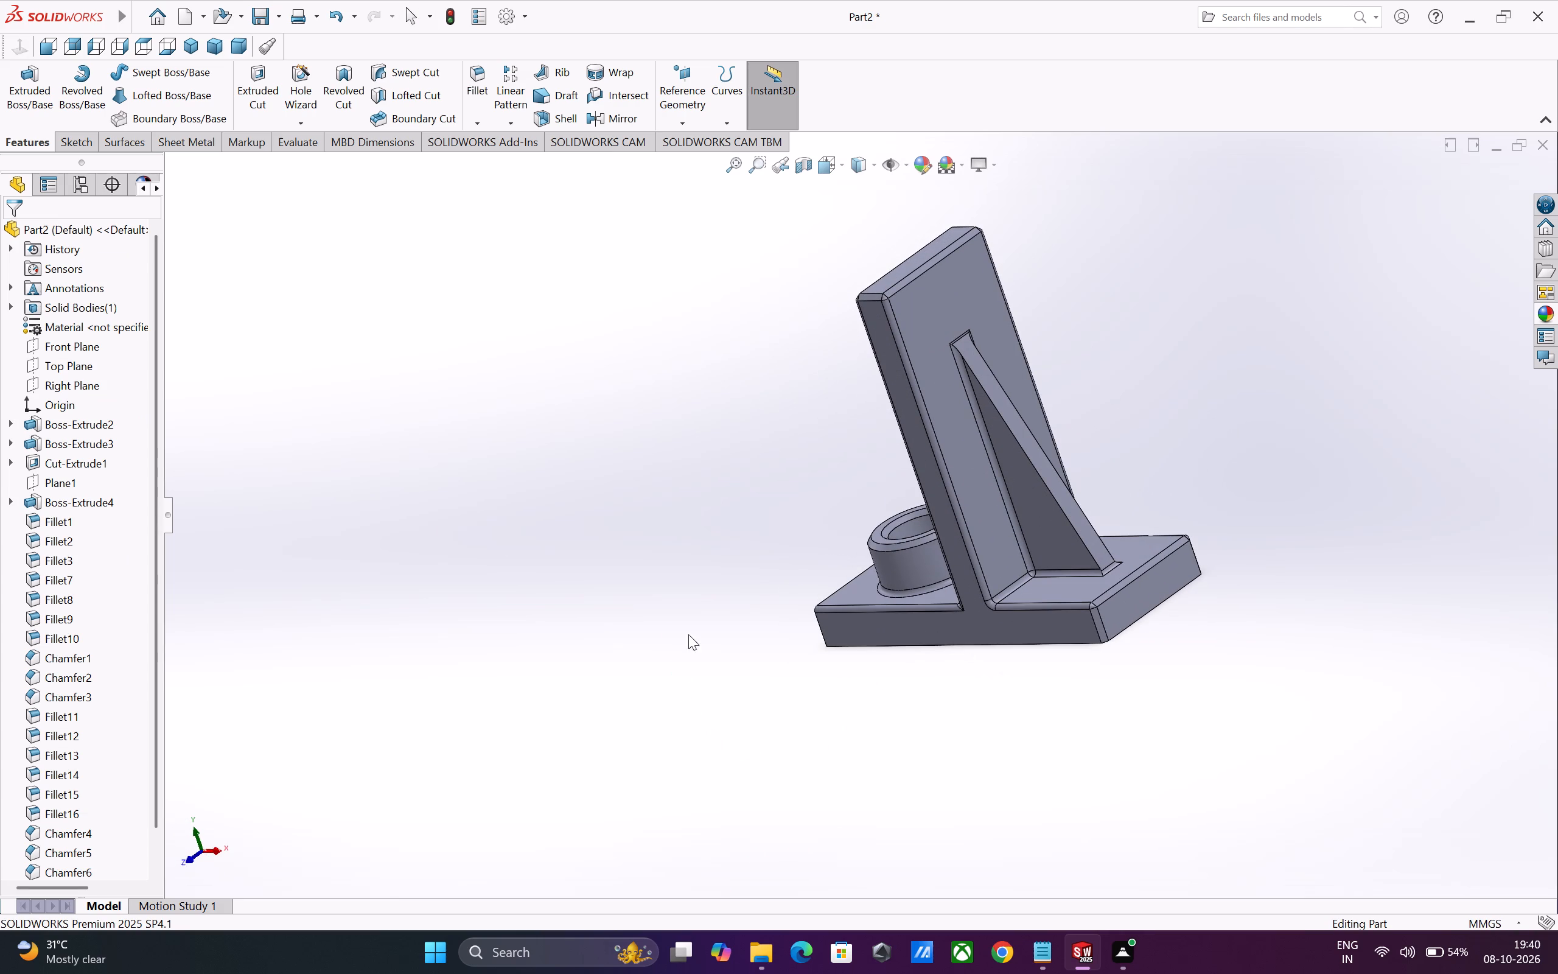
click(480, 124)
drag(498, 139, 503, 144)
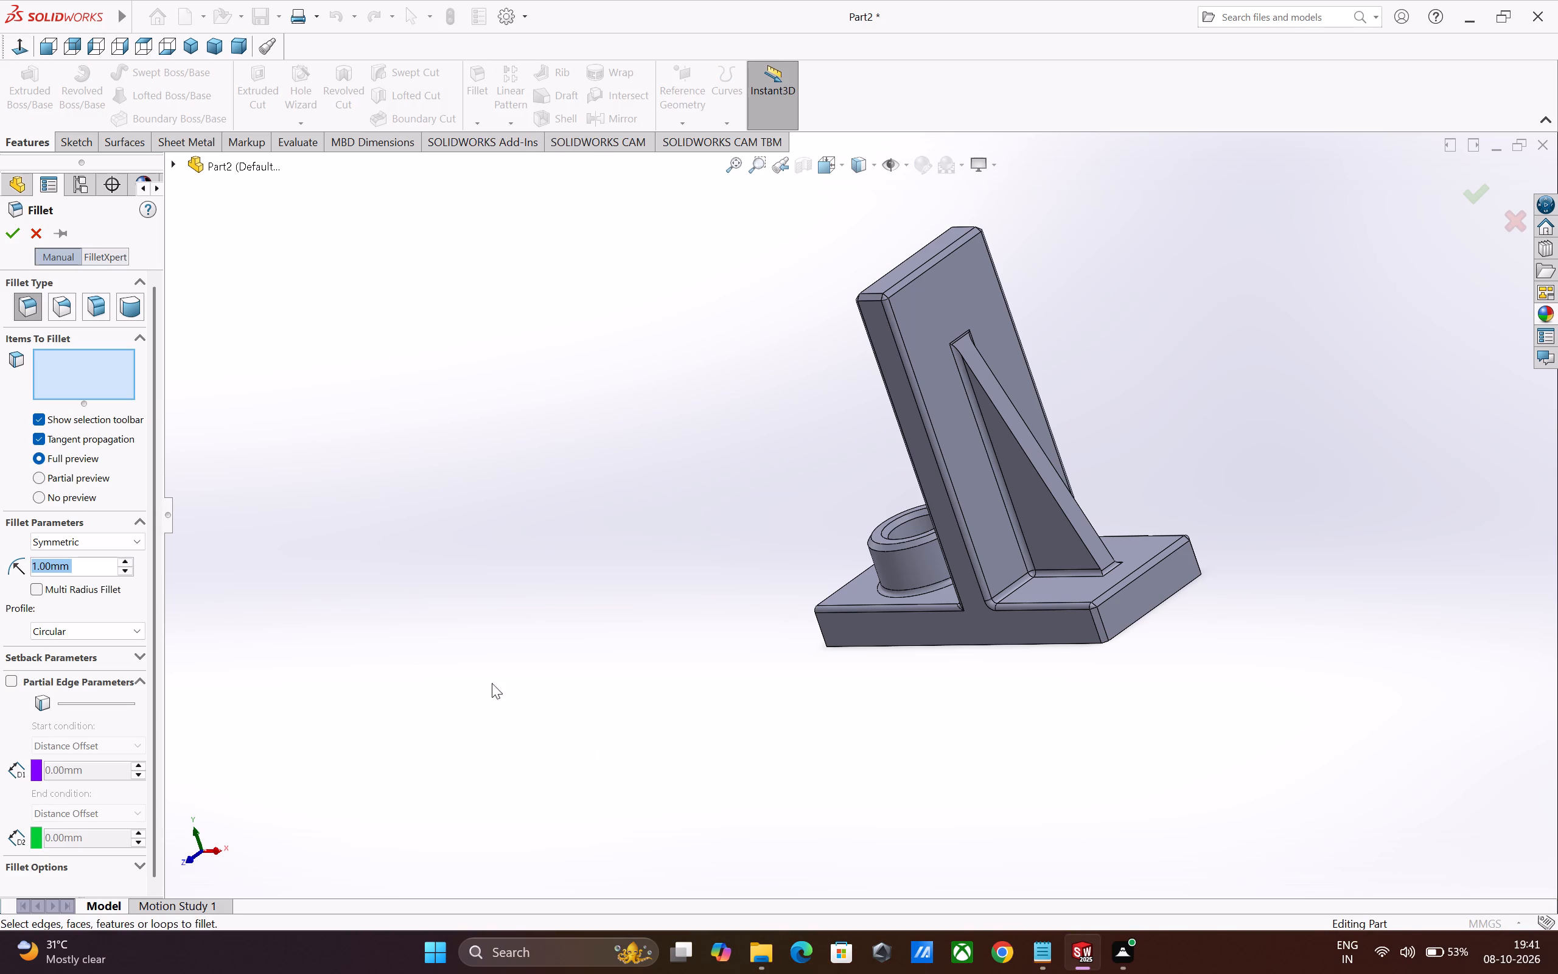
middle_drag(643, 627, 741, 624)
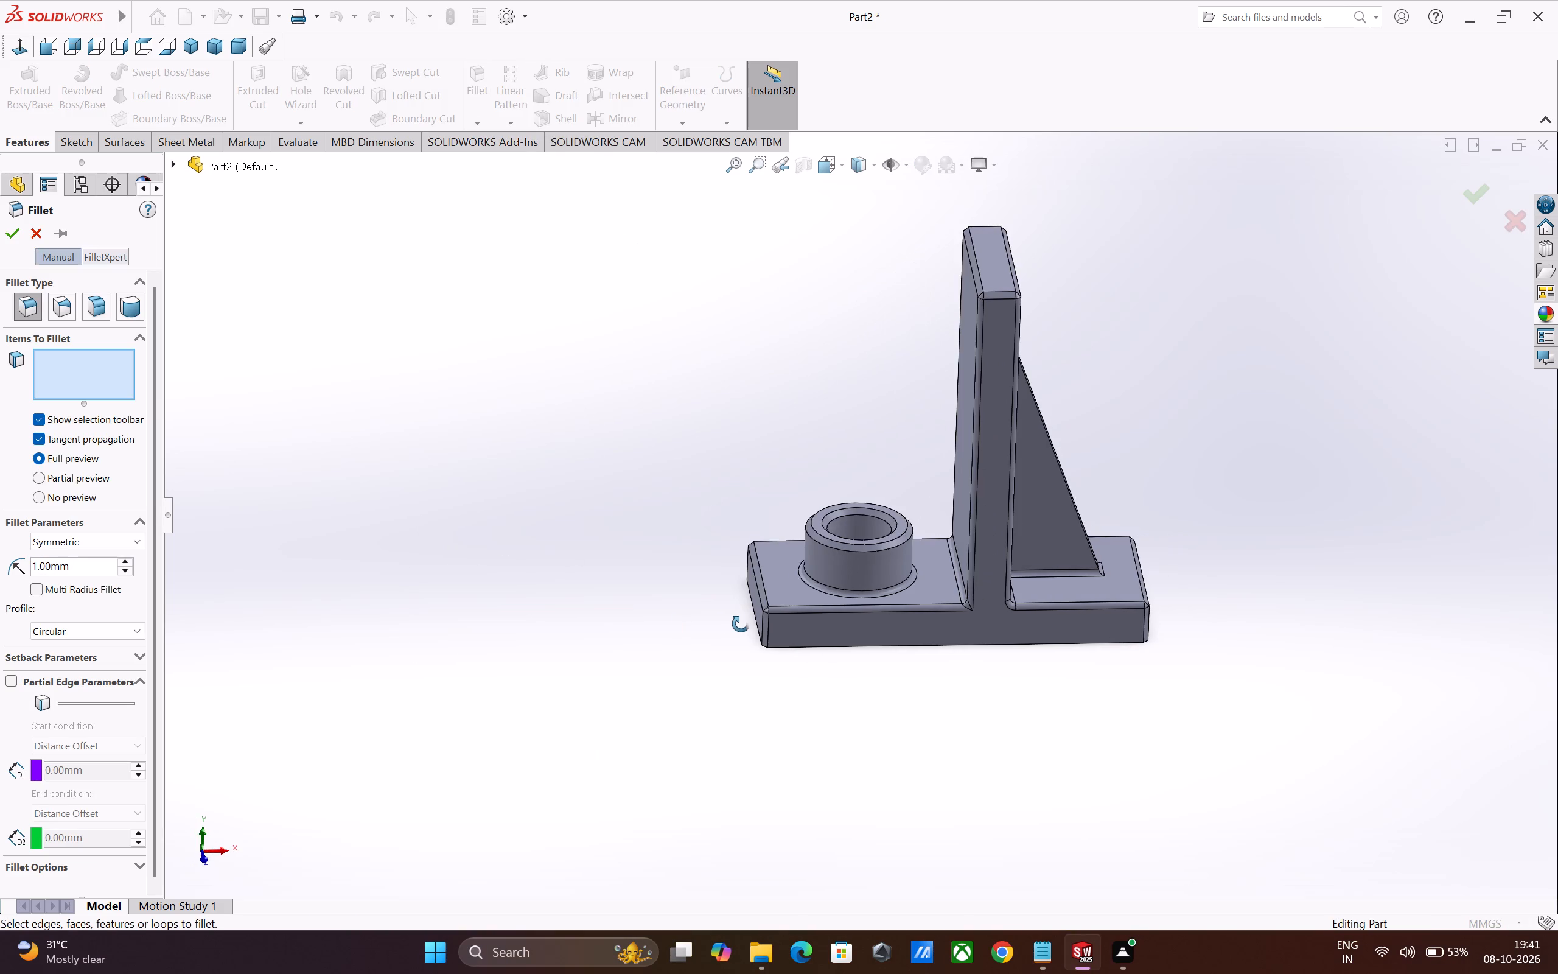
middle_drag(741, 624, 708, 618)
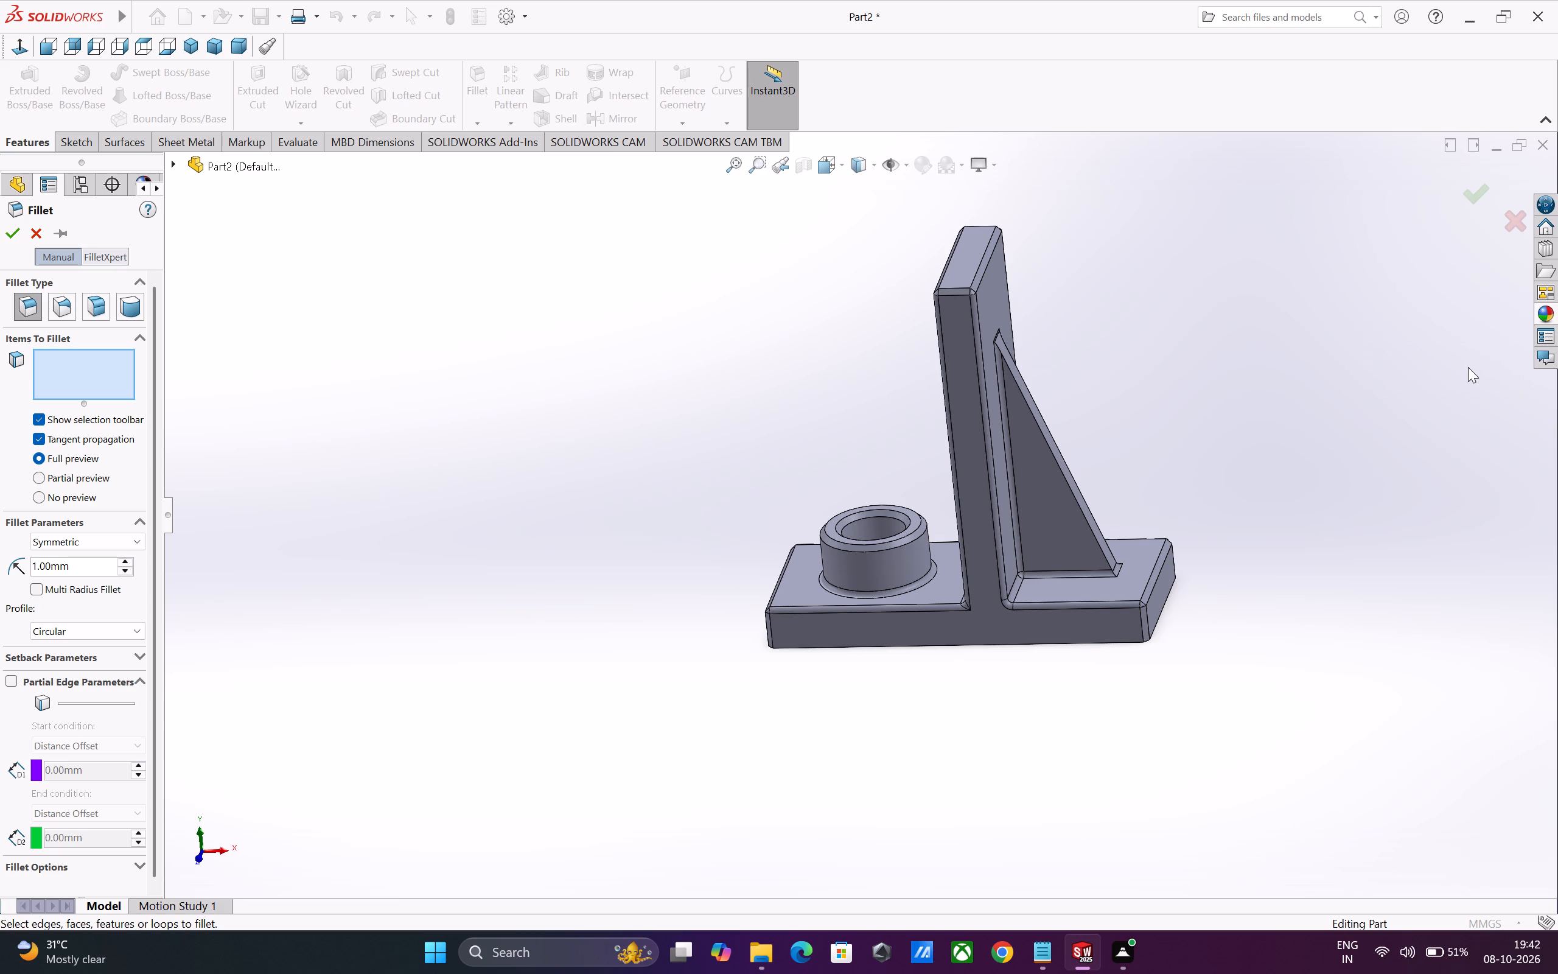
middle_drag(1007, 705, 887, 742)
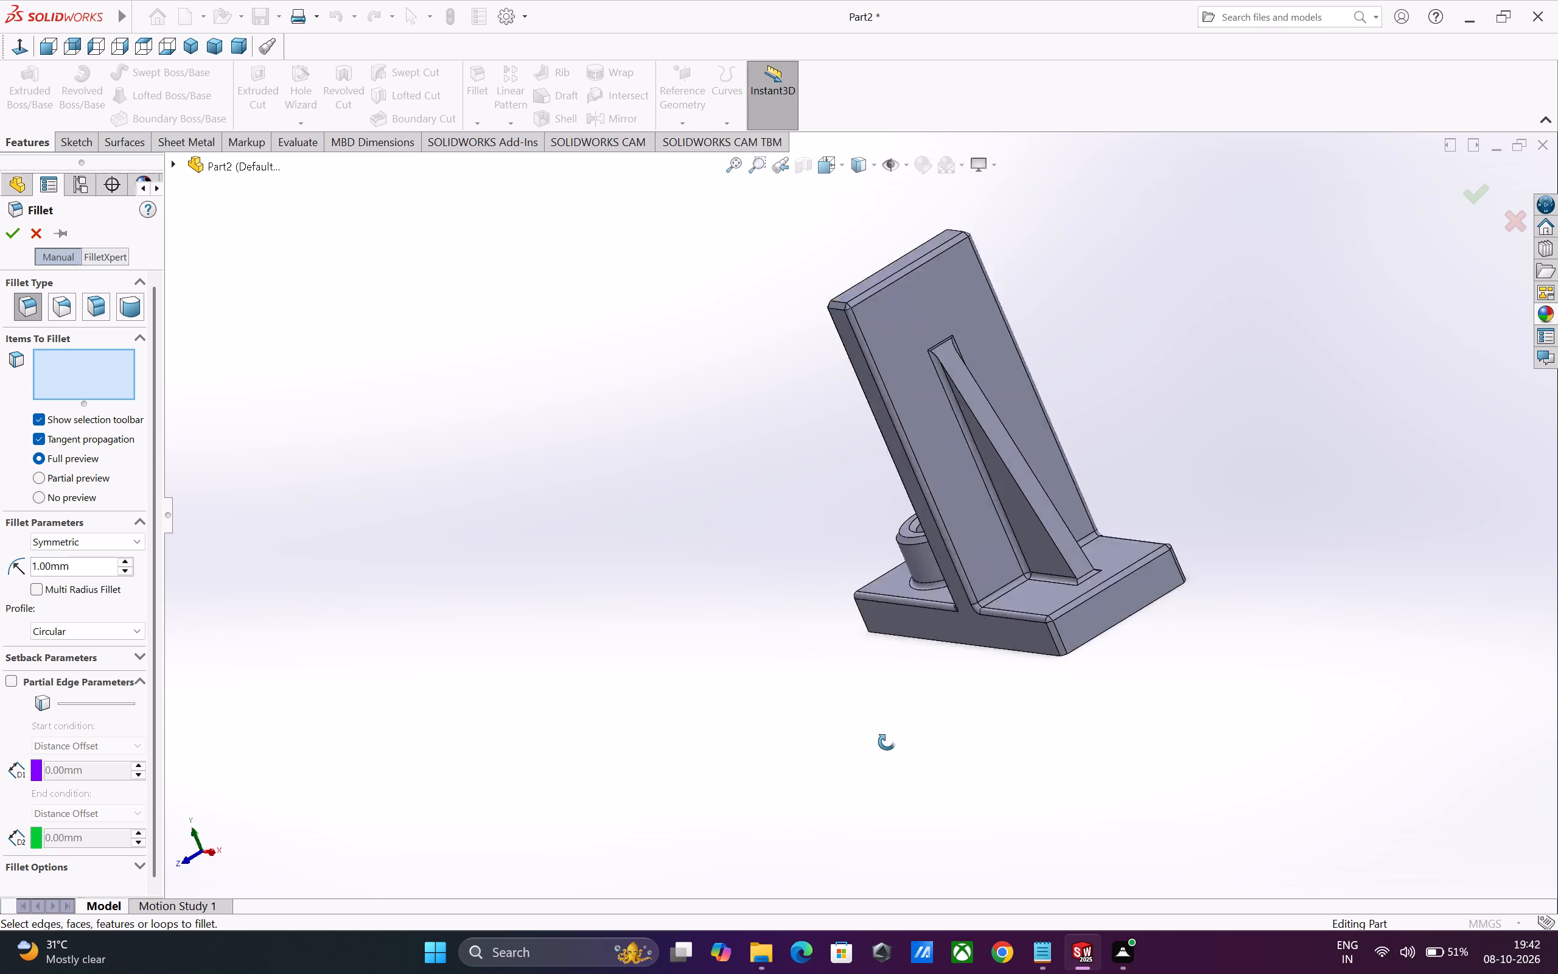
middle_drag(887, 742, 954, 749)
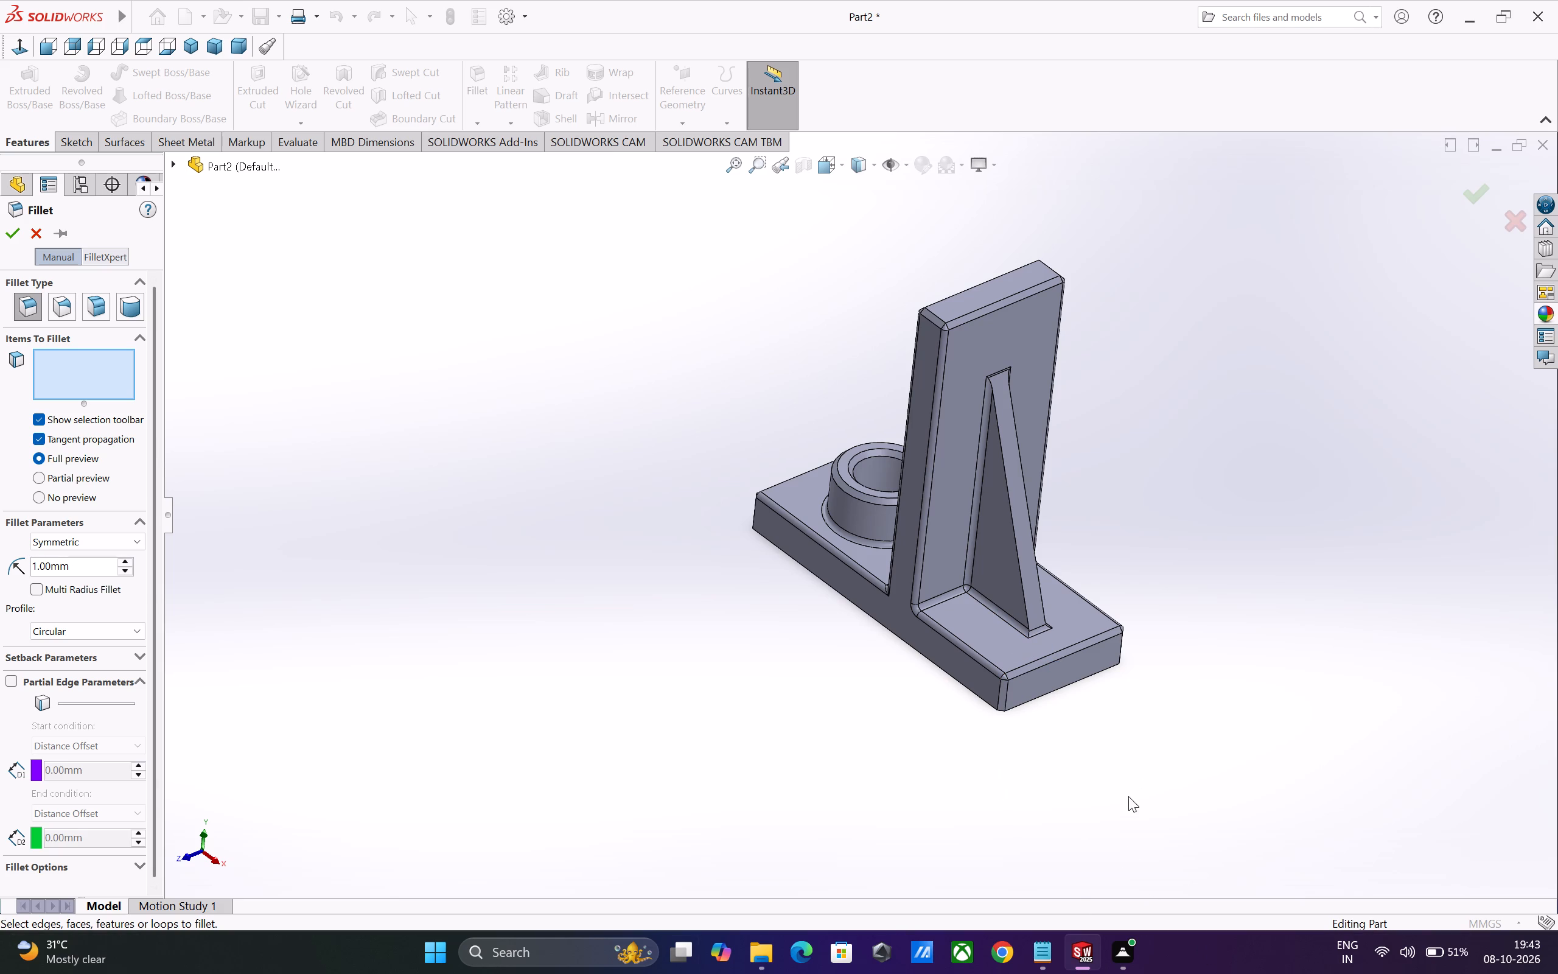
middle_drag(1273, 786, 1229, 785)
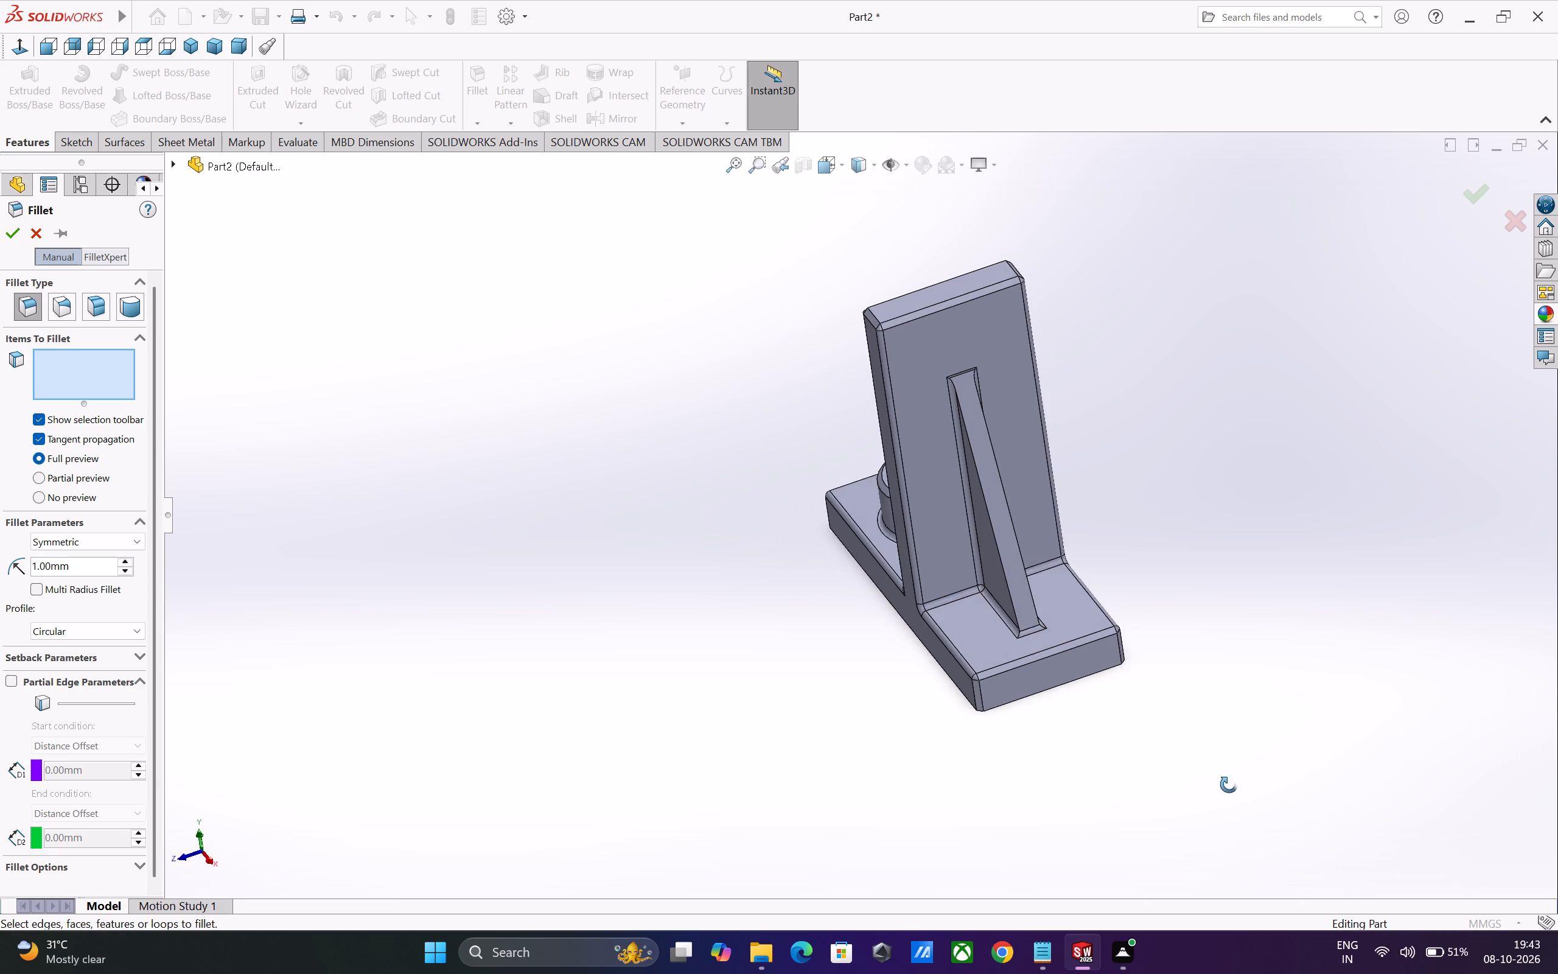
middle_drag(1229, 785, 1218, 774)
middle_drag(1223, 643, 1394, 660)
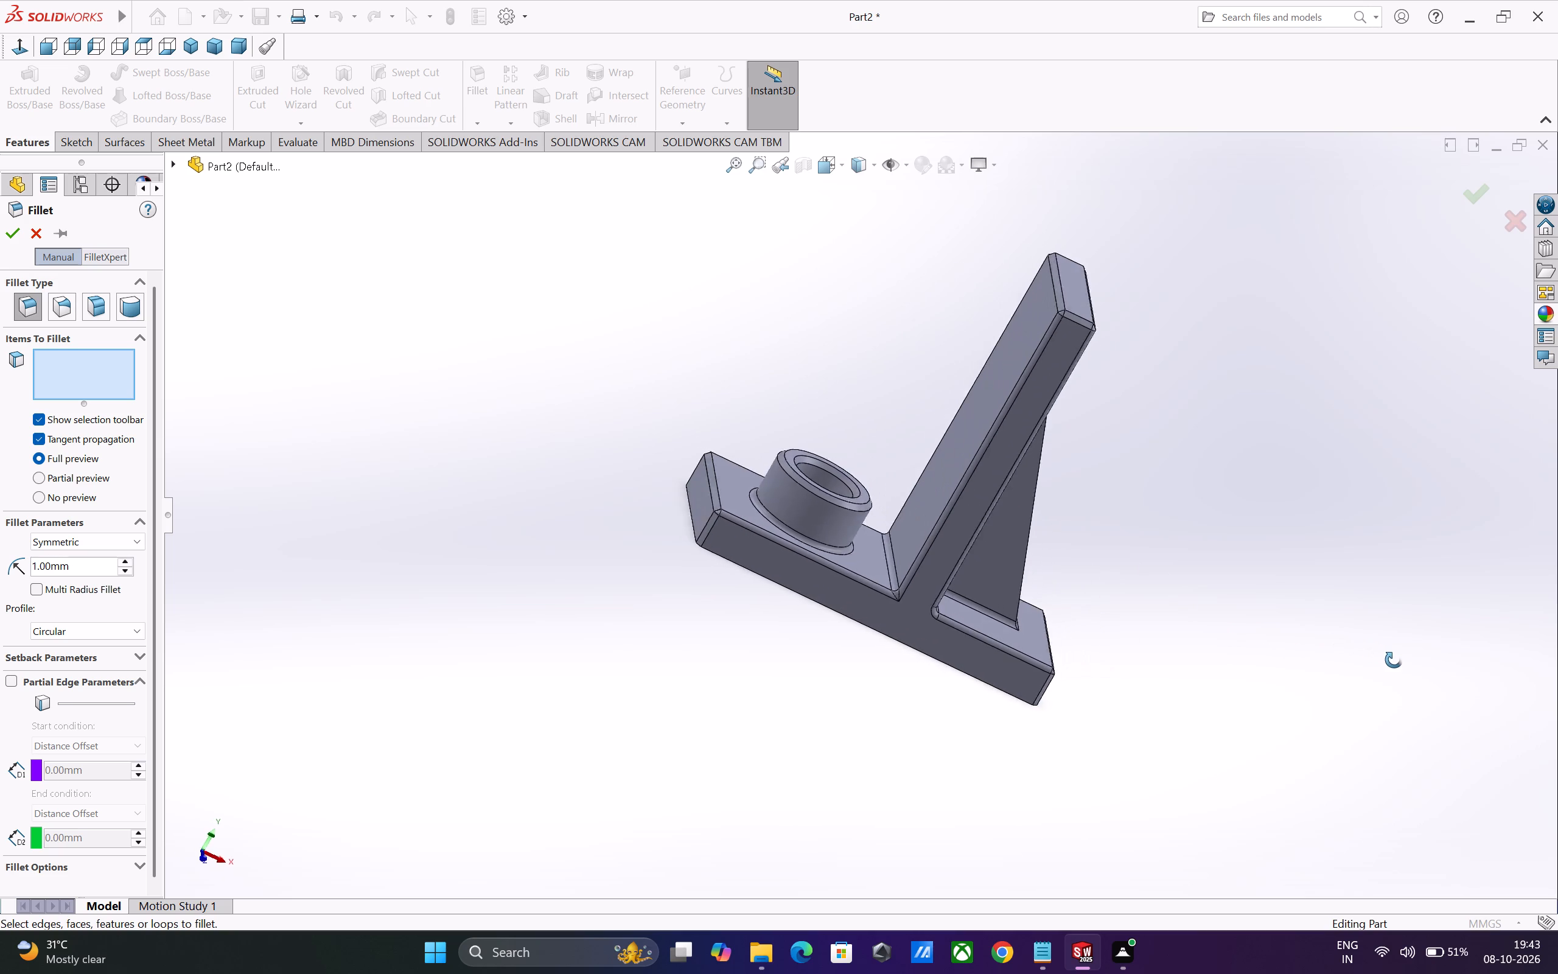
middle_drag(1394, 660, 1416, 671)
middle_drag(1262, 528, 1293, 644)
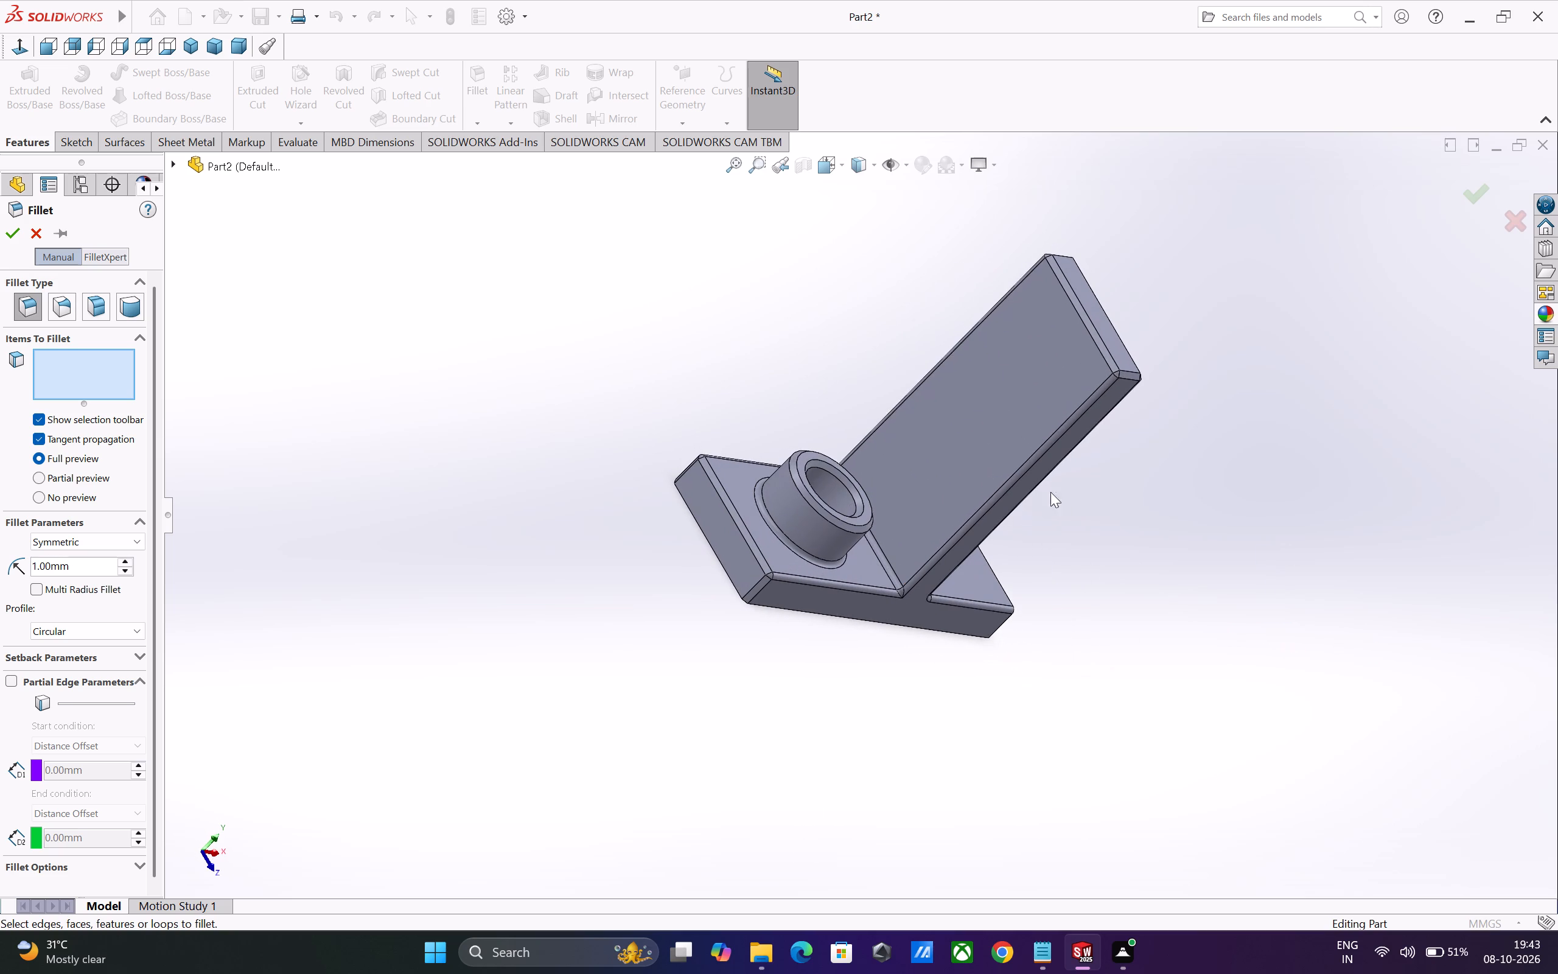
click(963, 456)
click(941, 404)
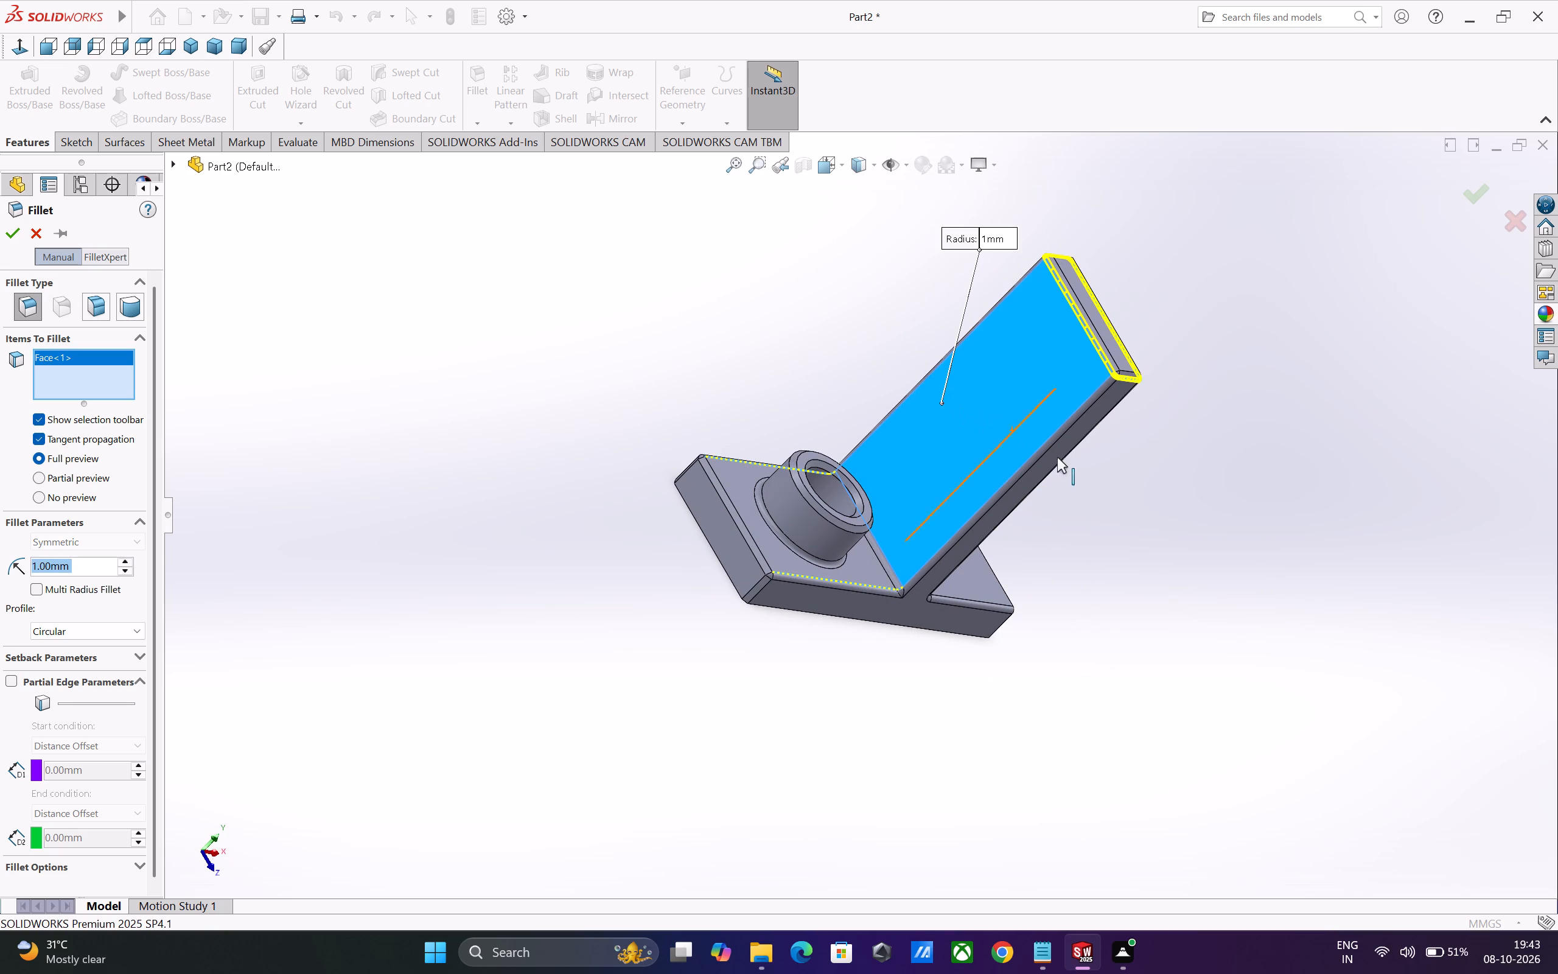
middle_drag(1163, 528, 975, 490)
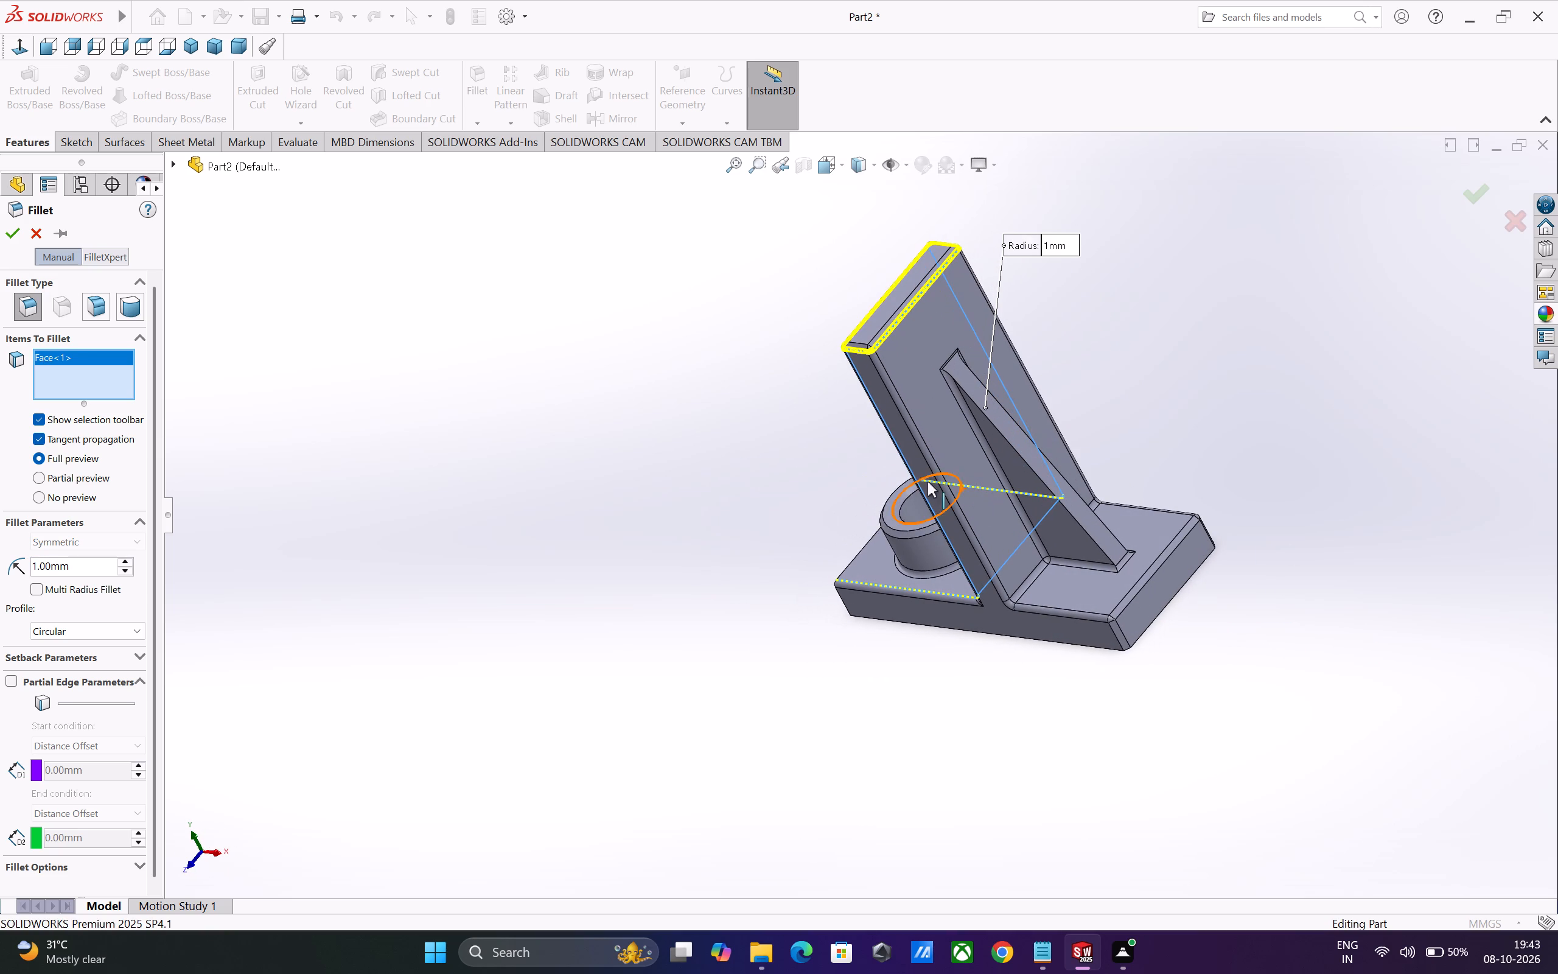
click(13, 236)
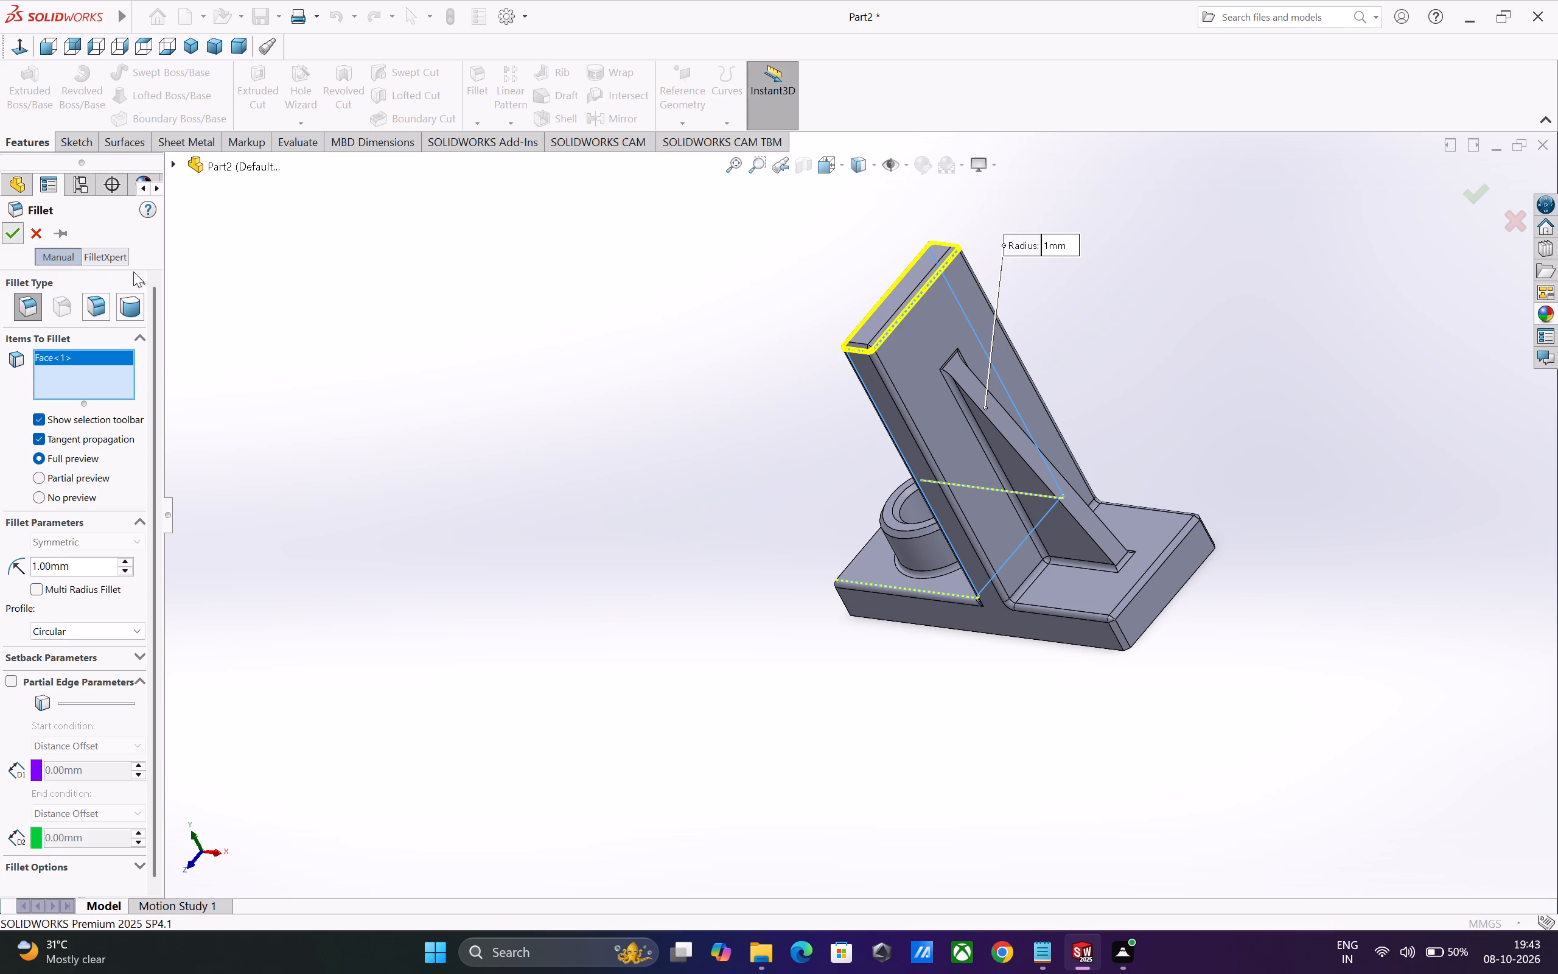
Fillet the edges of the base plate's top face around the ring boss with a 1 mm radius and tangent propagation.
middle_drag(707, 578, 874, 600)
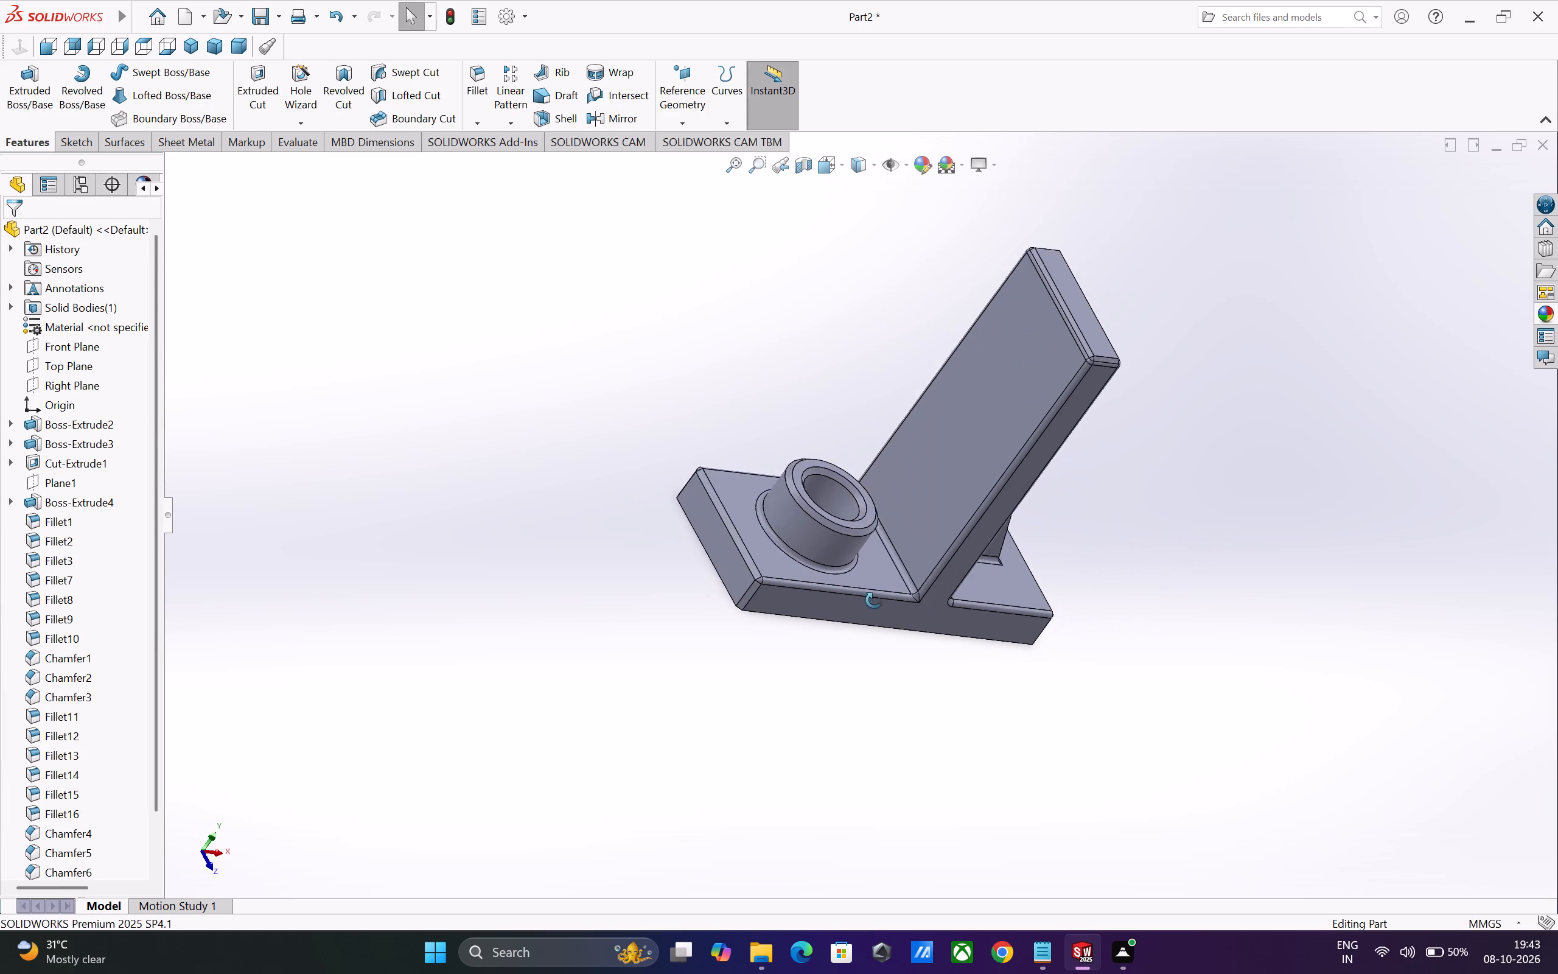
middle_drag(874, 600, 862, 676)
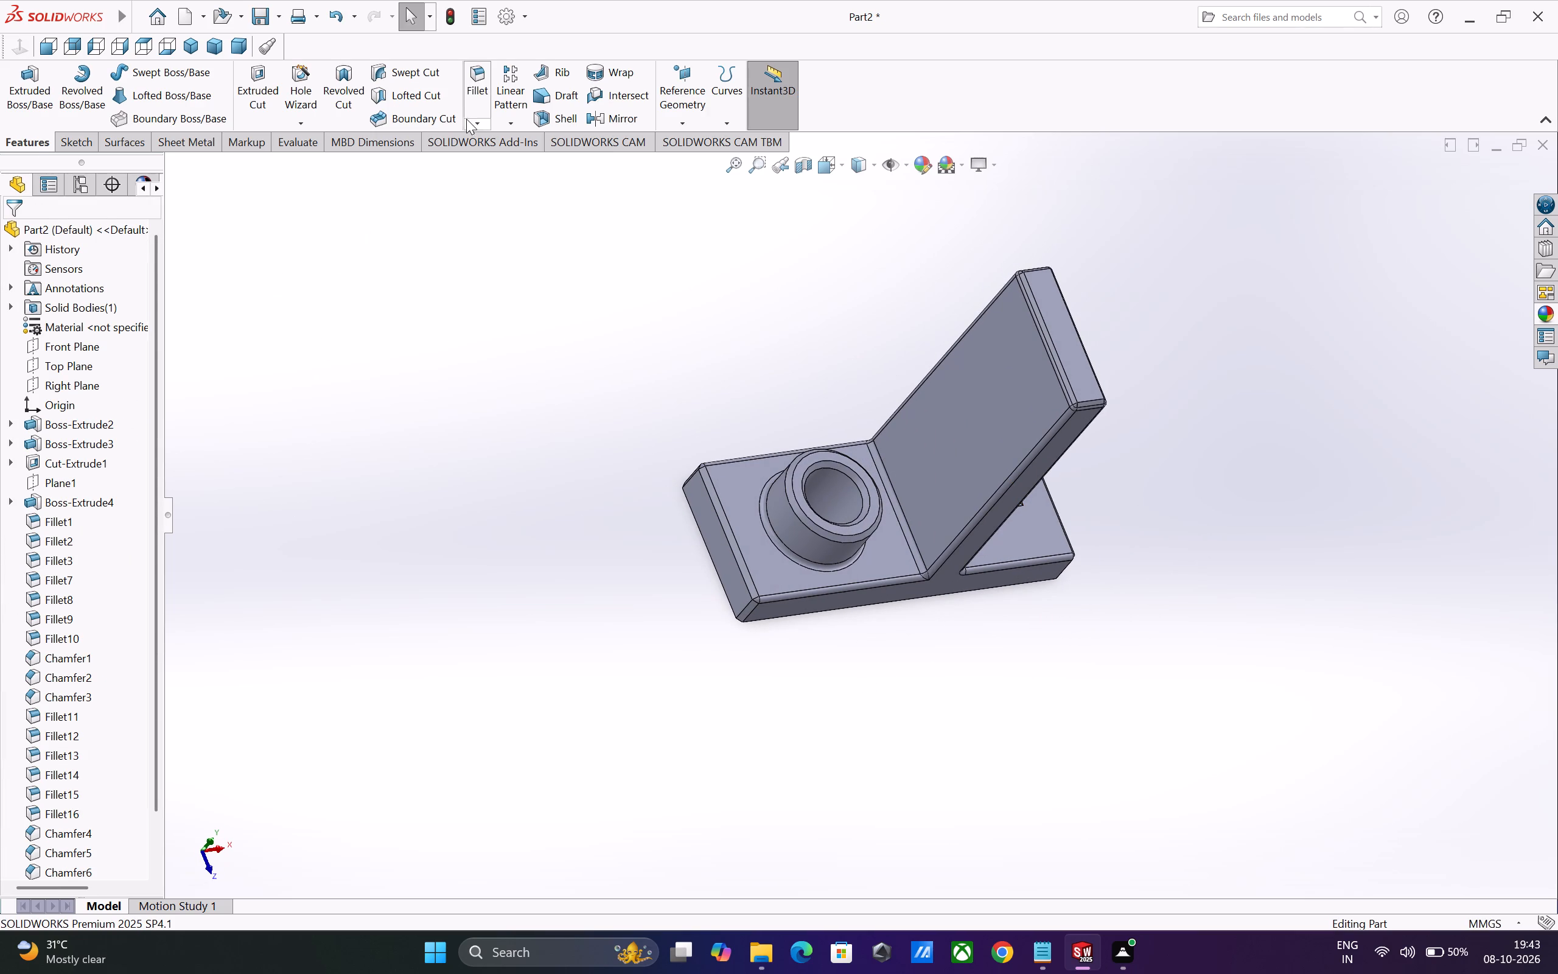
click(480, 103)
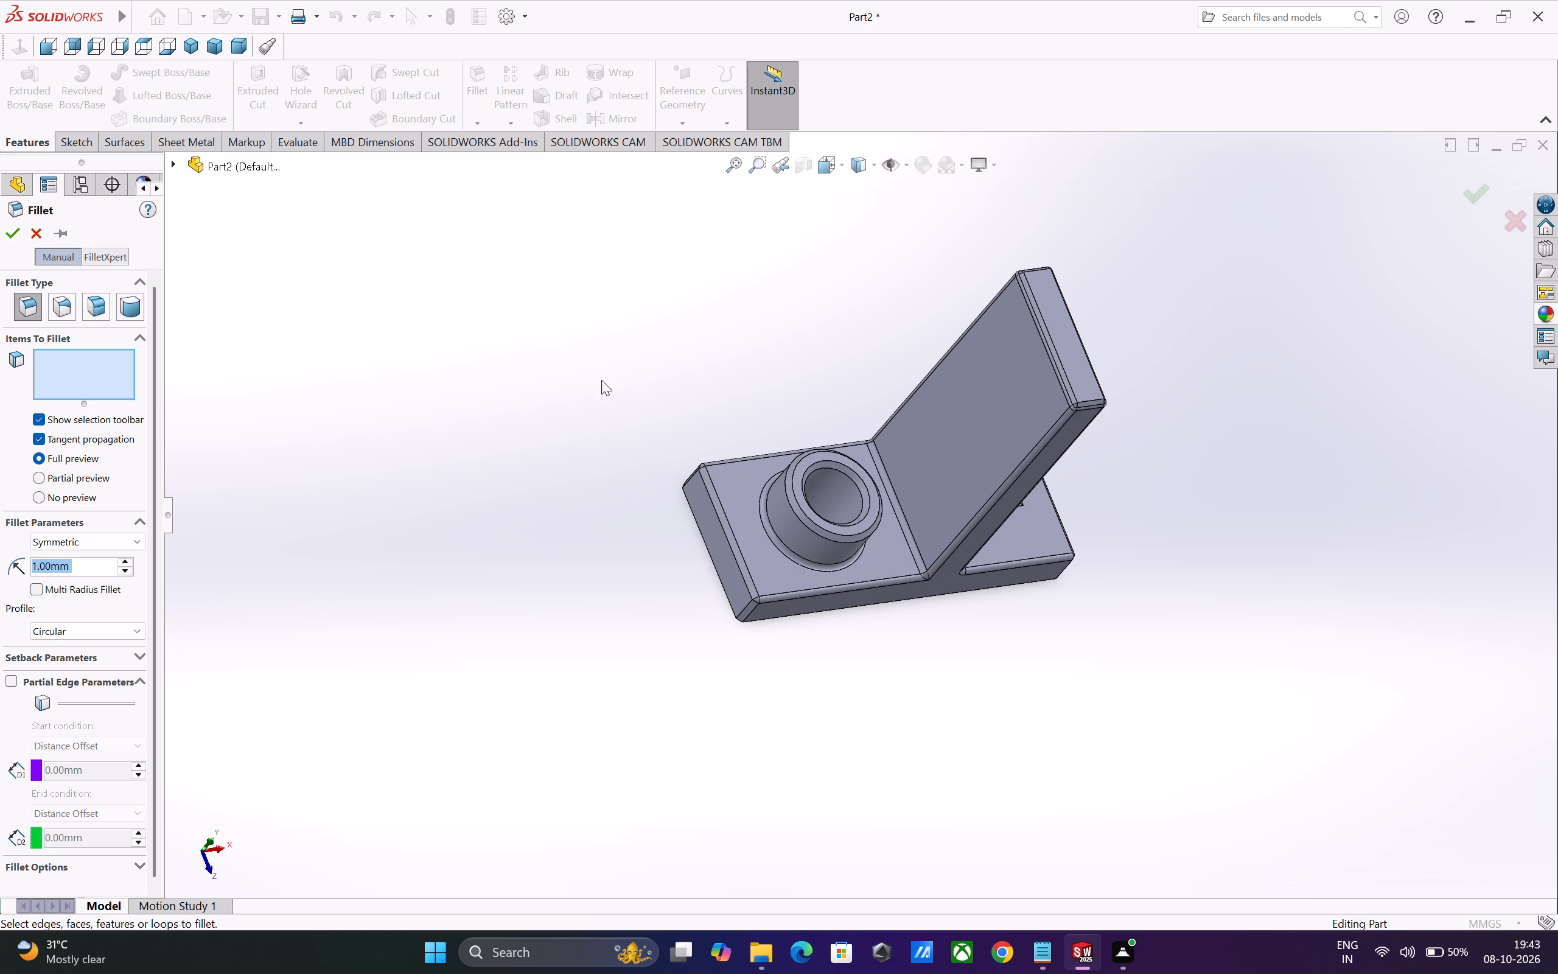
click(738, 491)
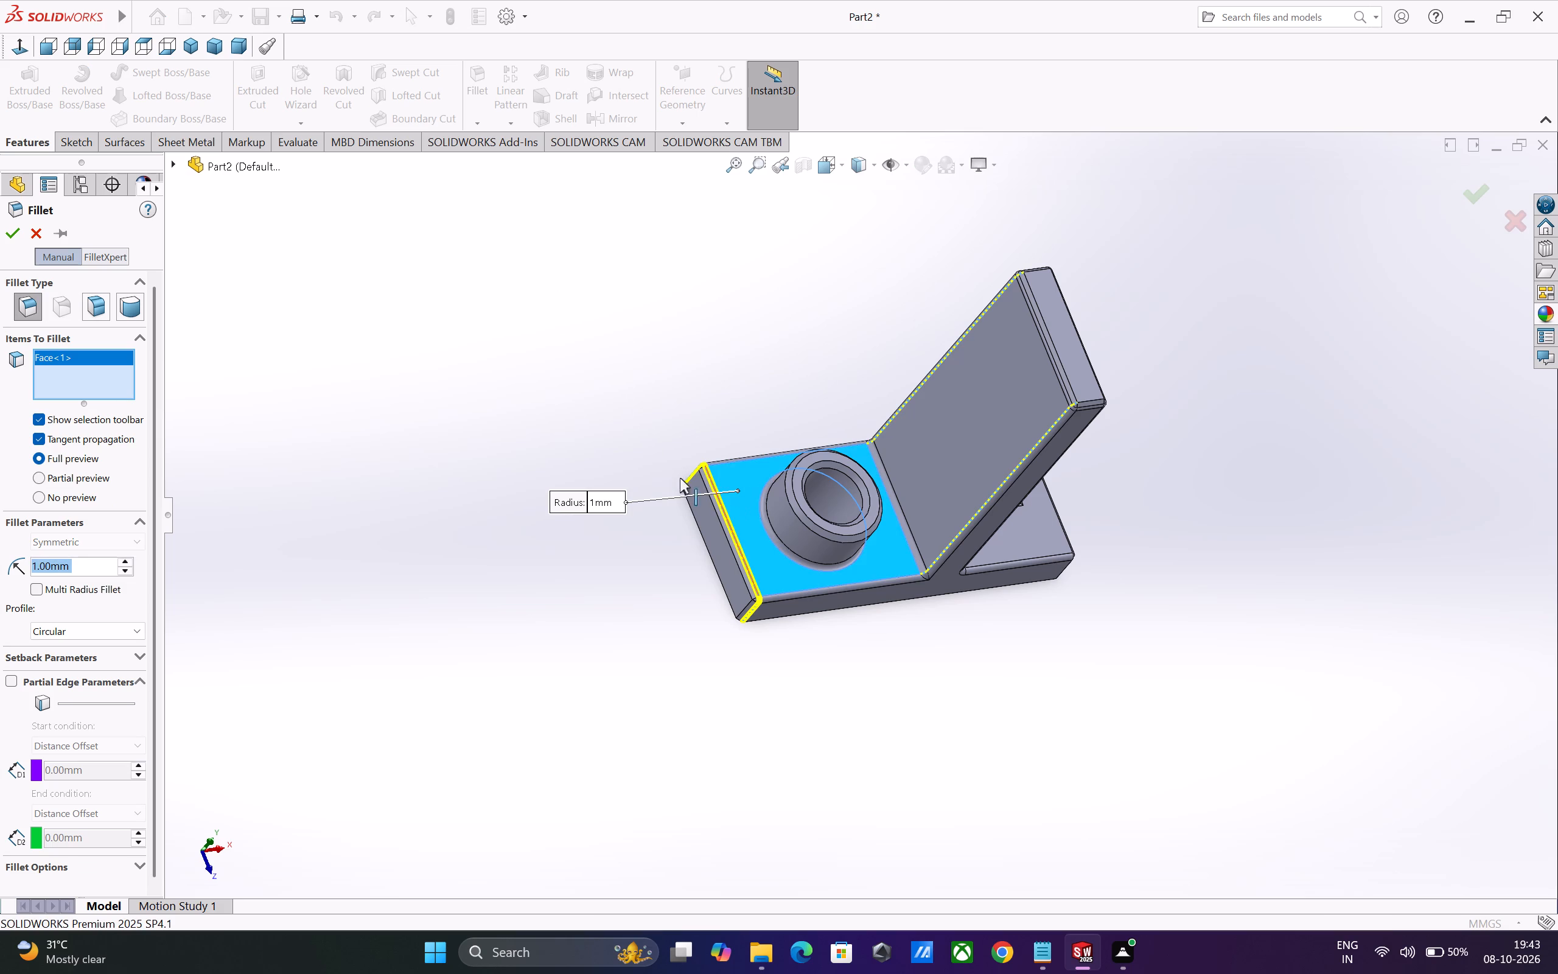
click(14, 236)
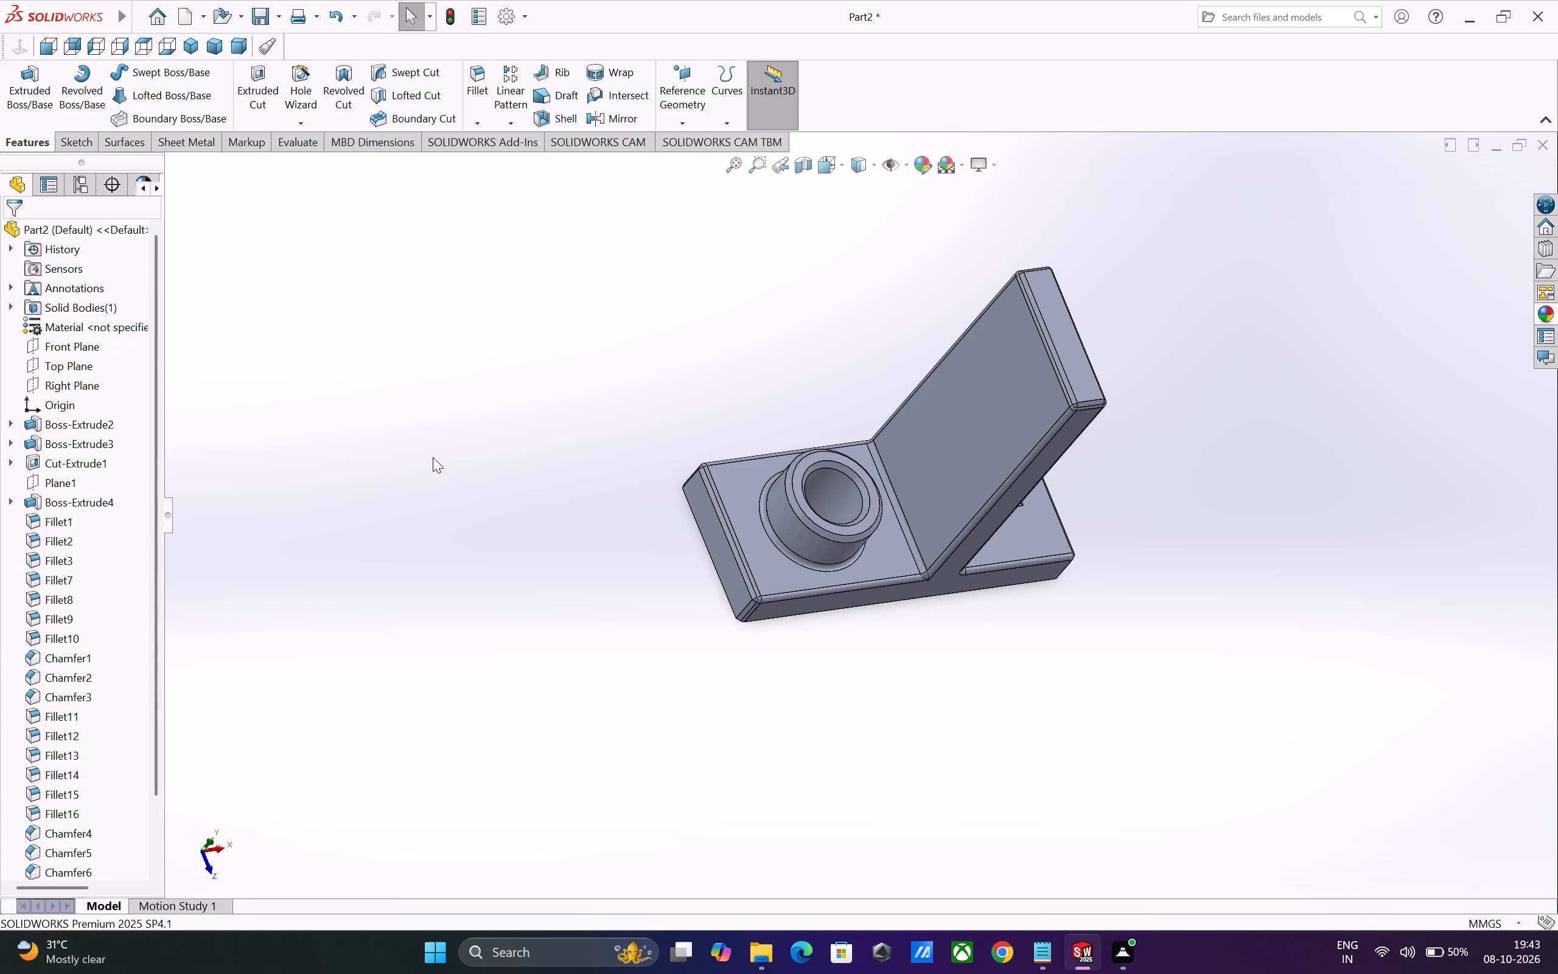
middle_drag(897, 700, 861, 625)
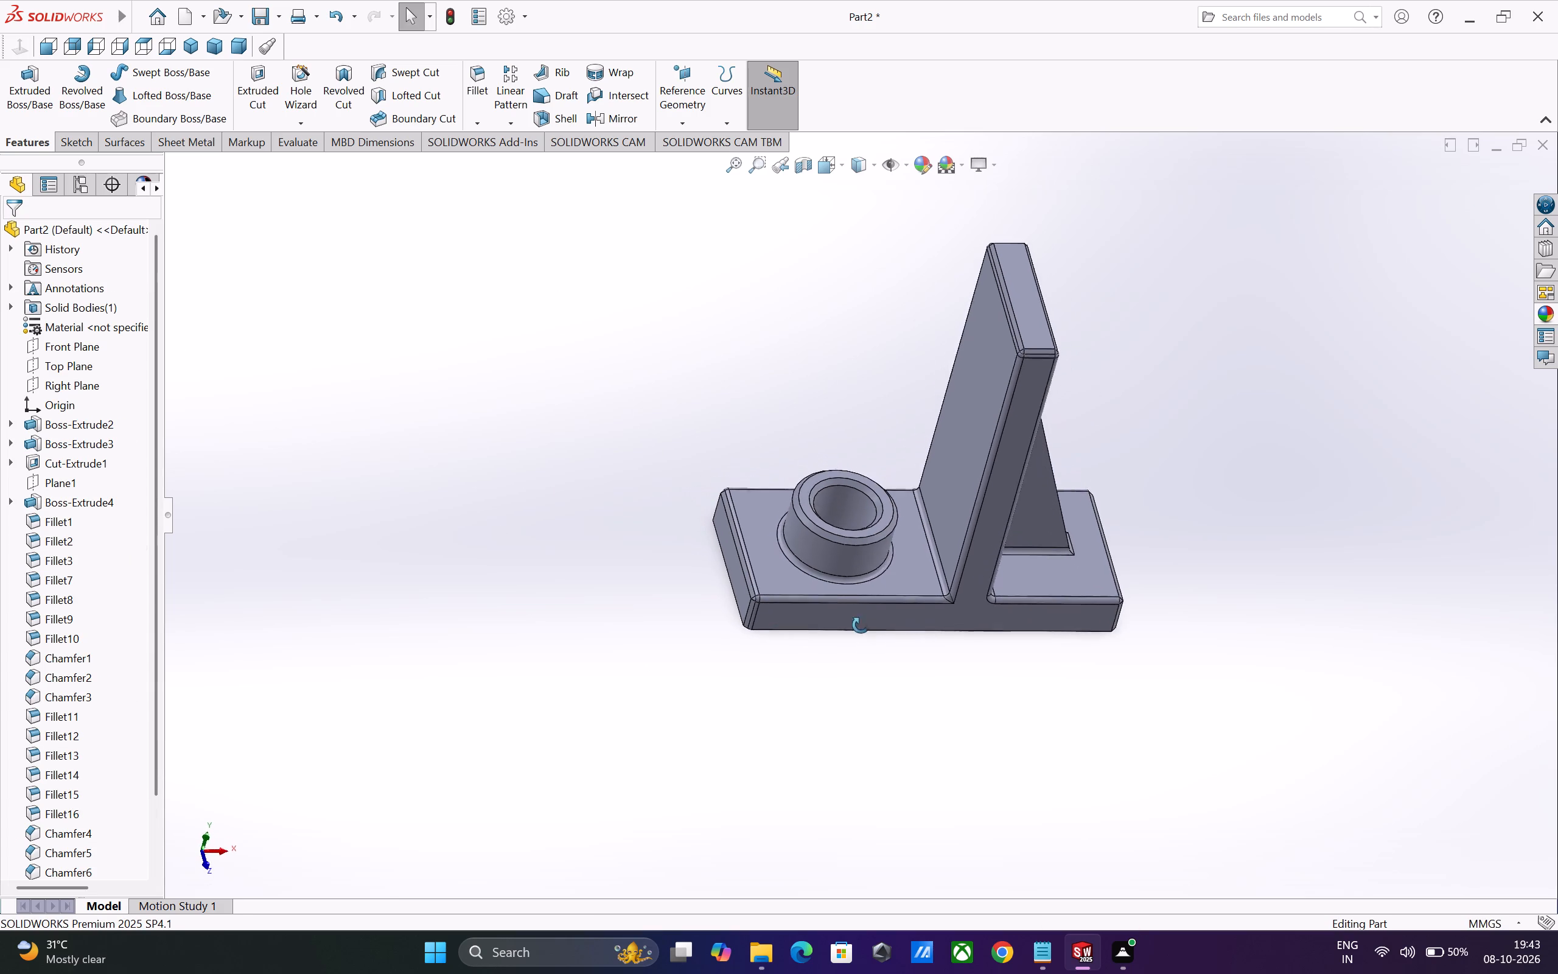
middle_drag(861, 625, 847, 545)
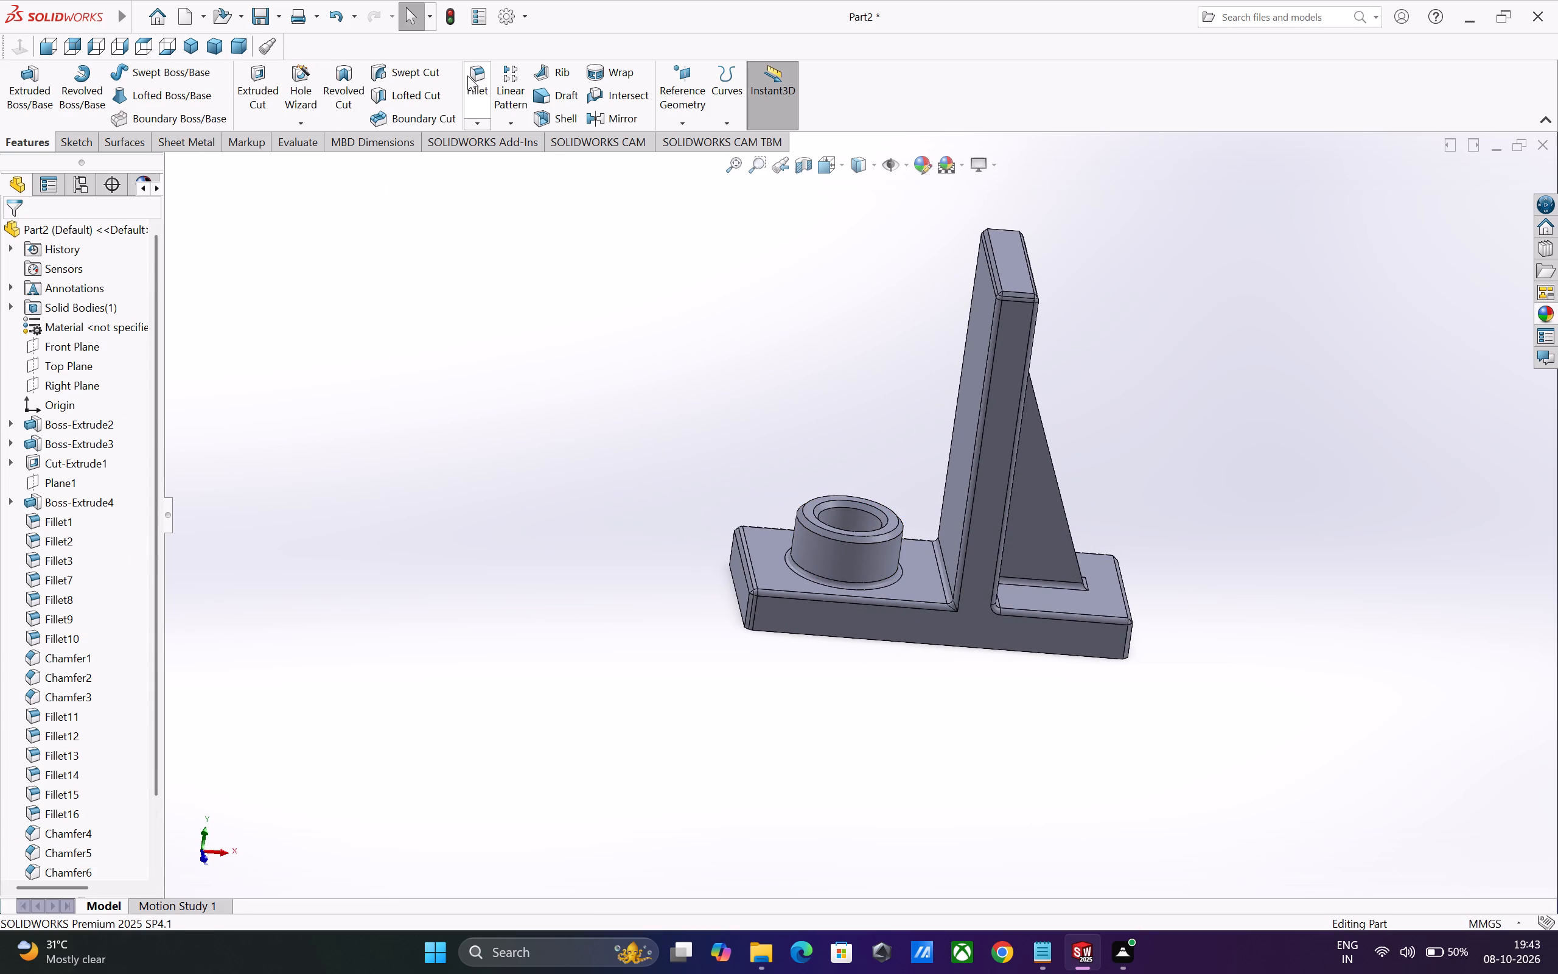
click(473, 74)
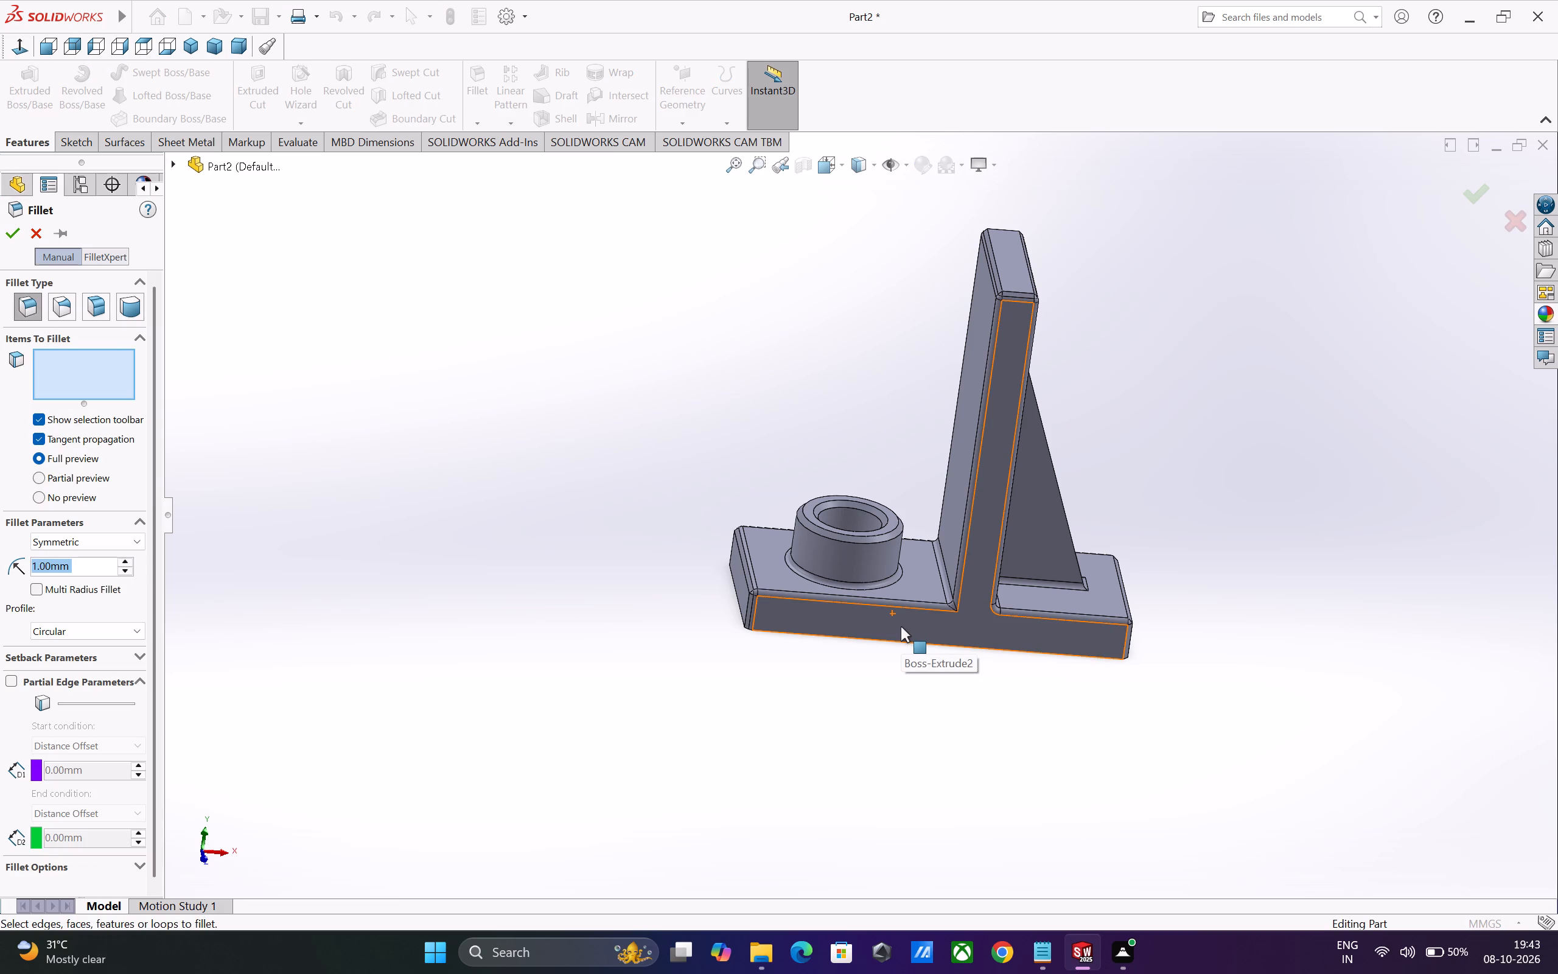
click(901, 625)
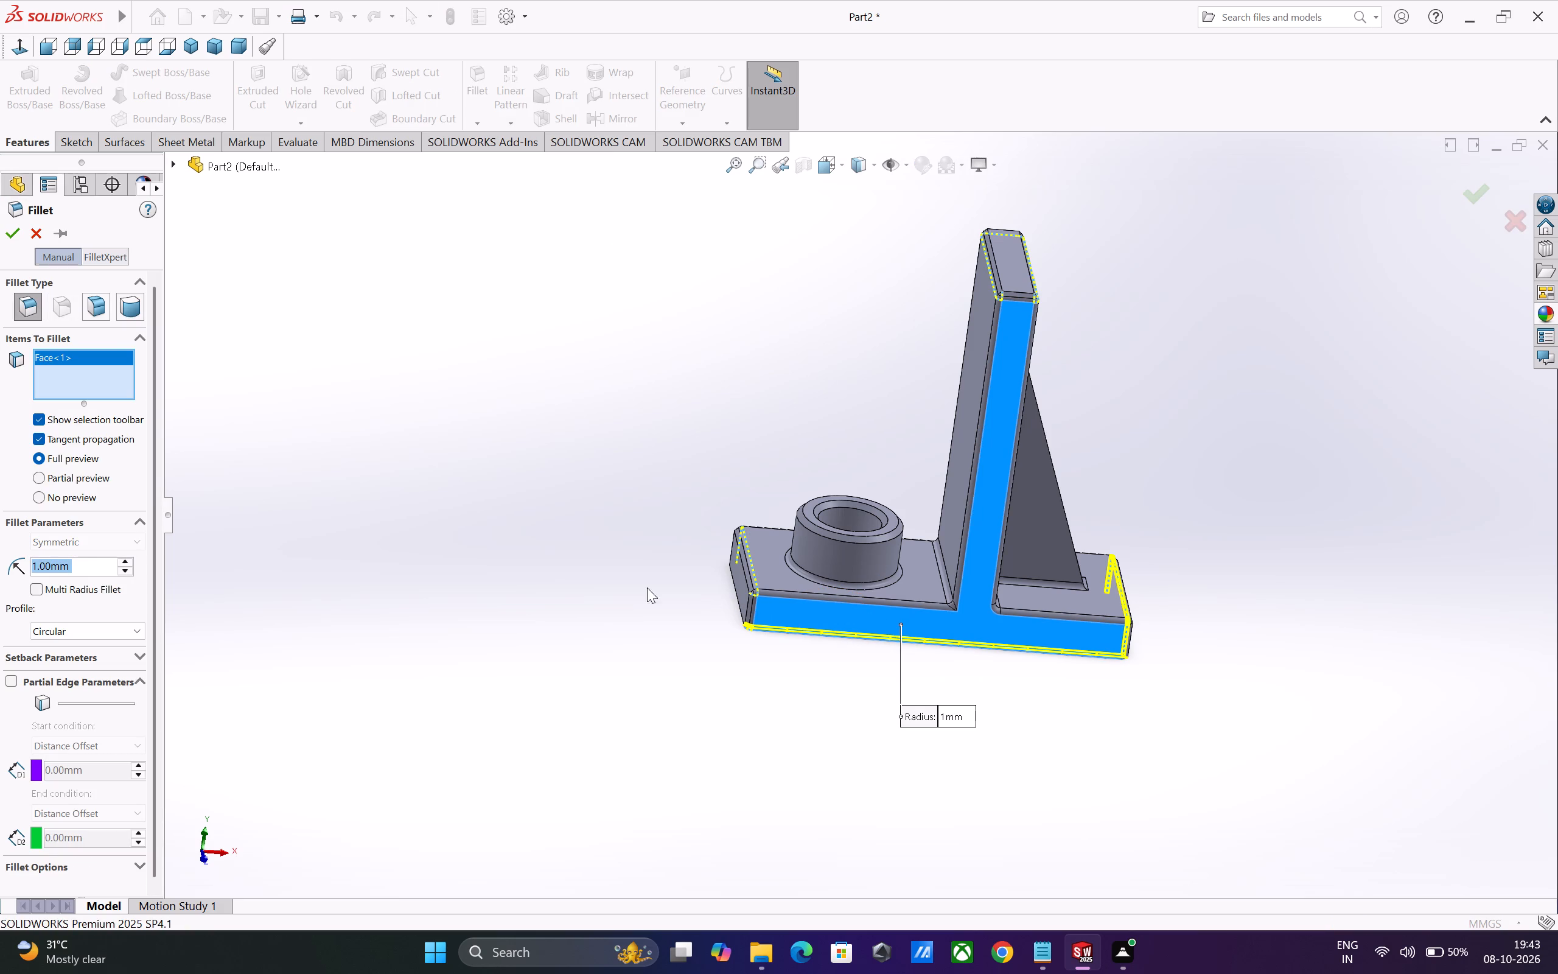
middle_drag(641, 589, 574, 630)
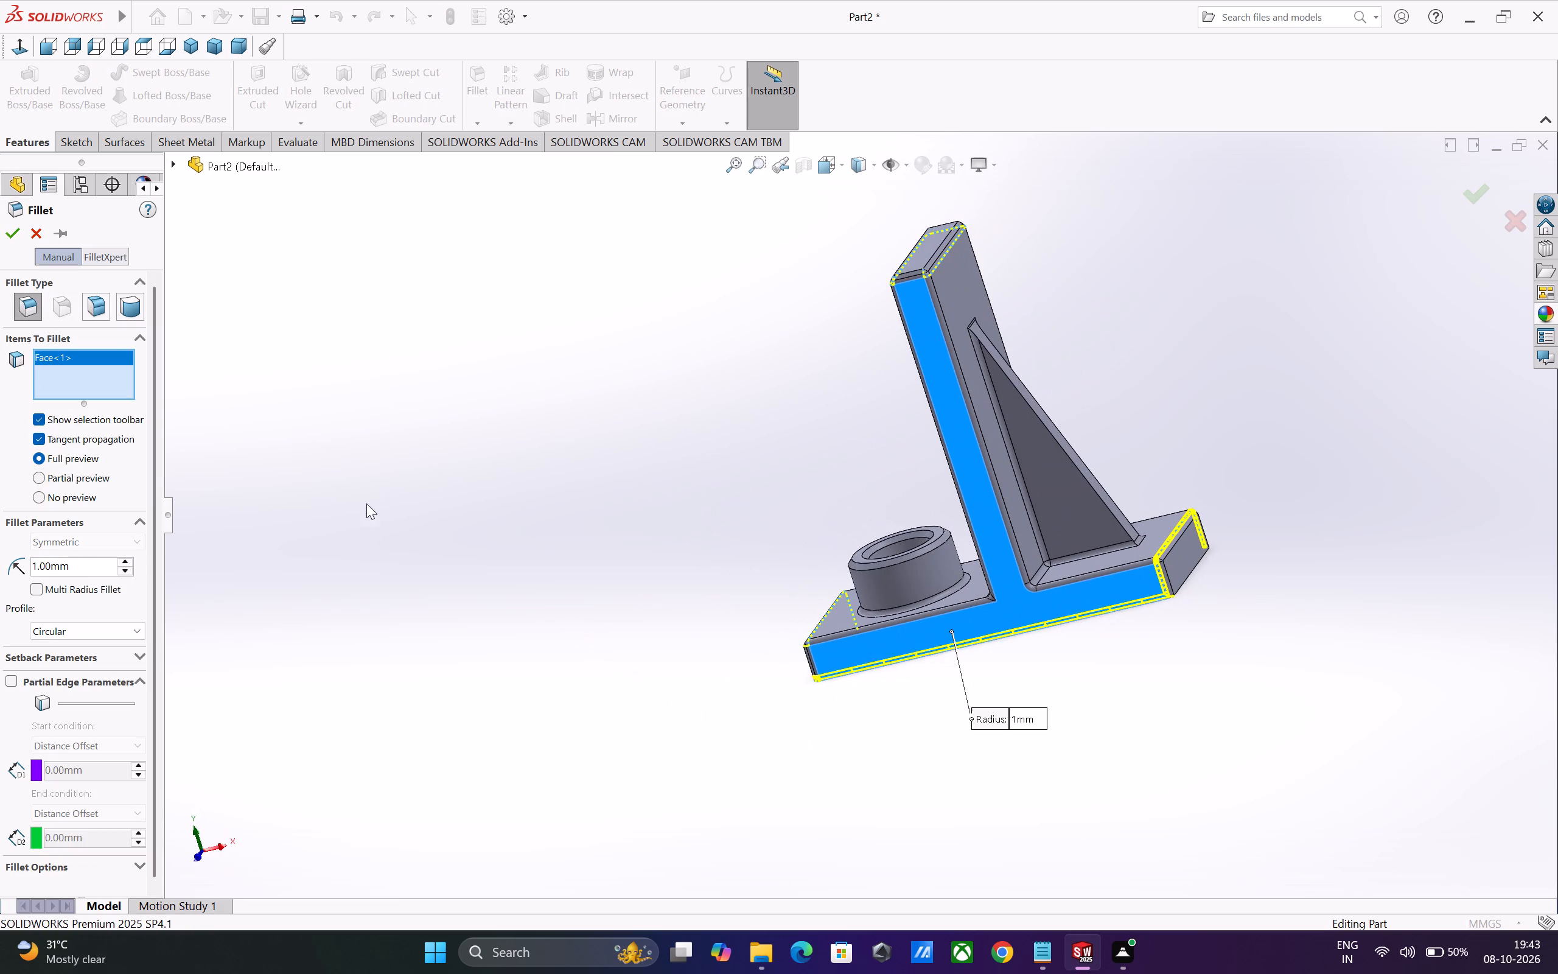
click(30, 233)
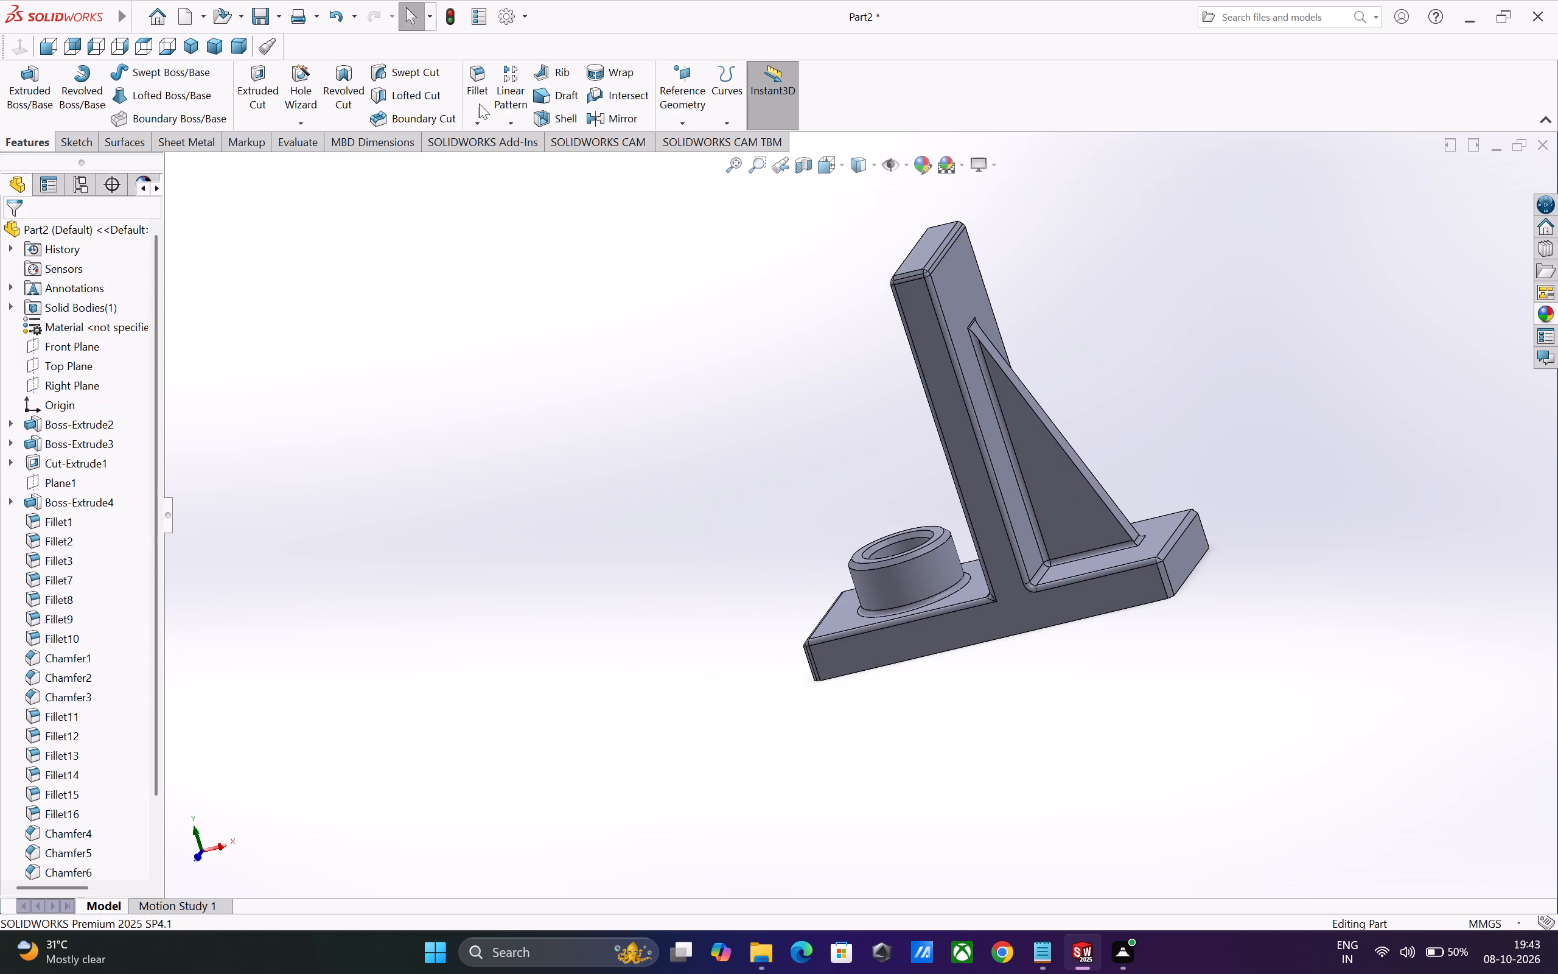
Fillet the edges of the base plate's rib-side end face with a 1 mm radius and tangent propagation.
click(480, 79)
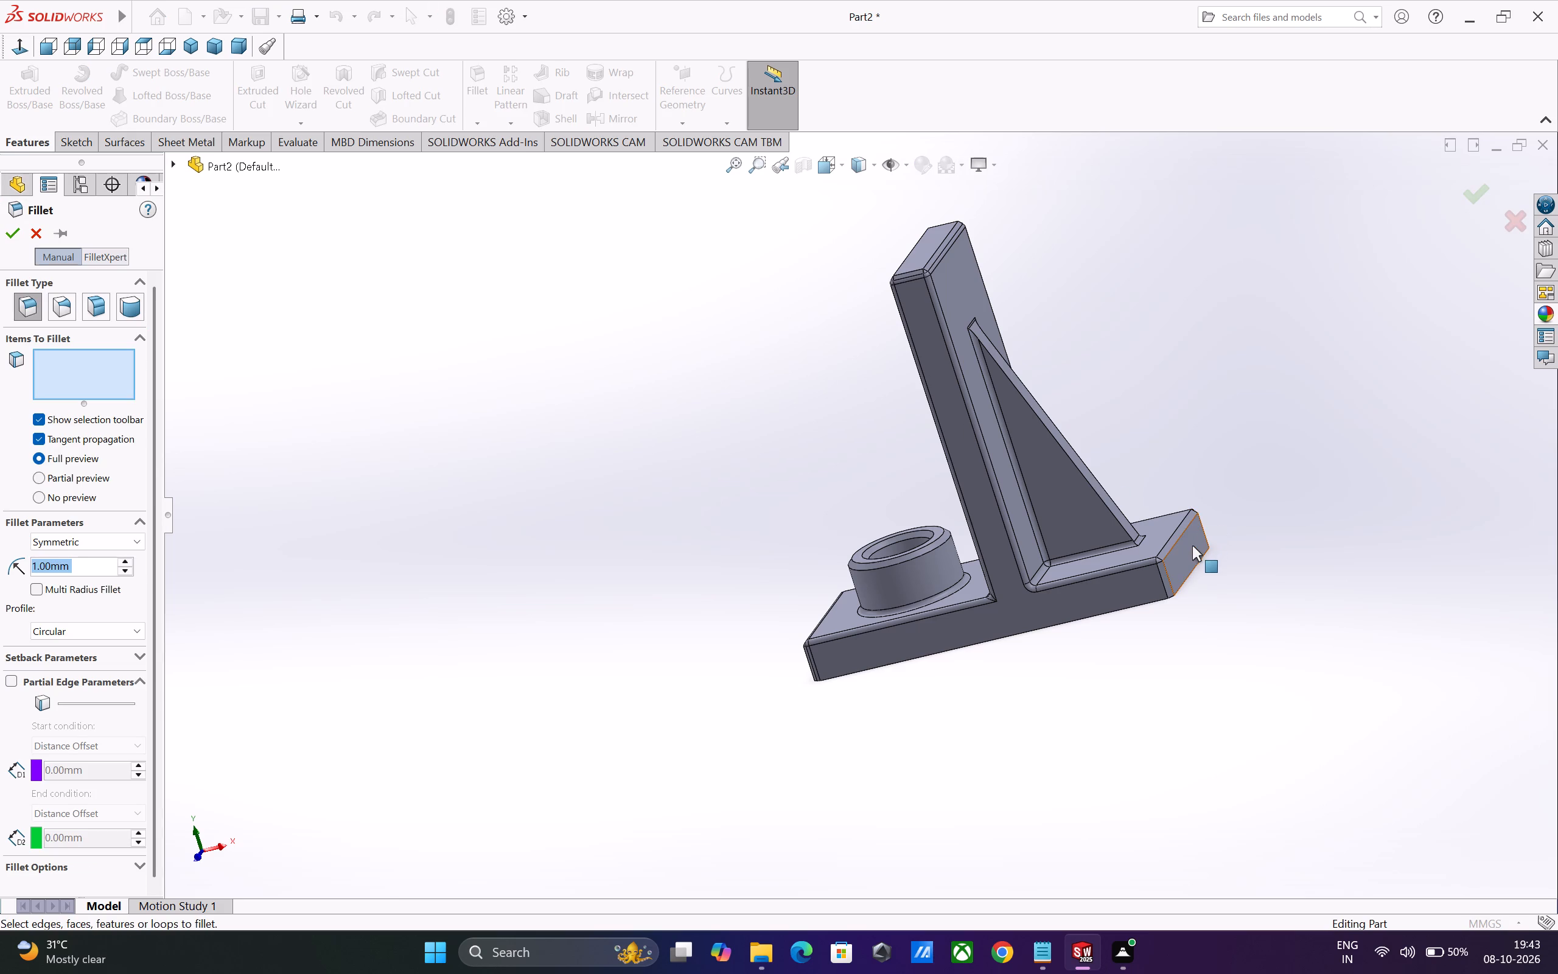
click(1188, 547)
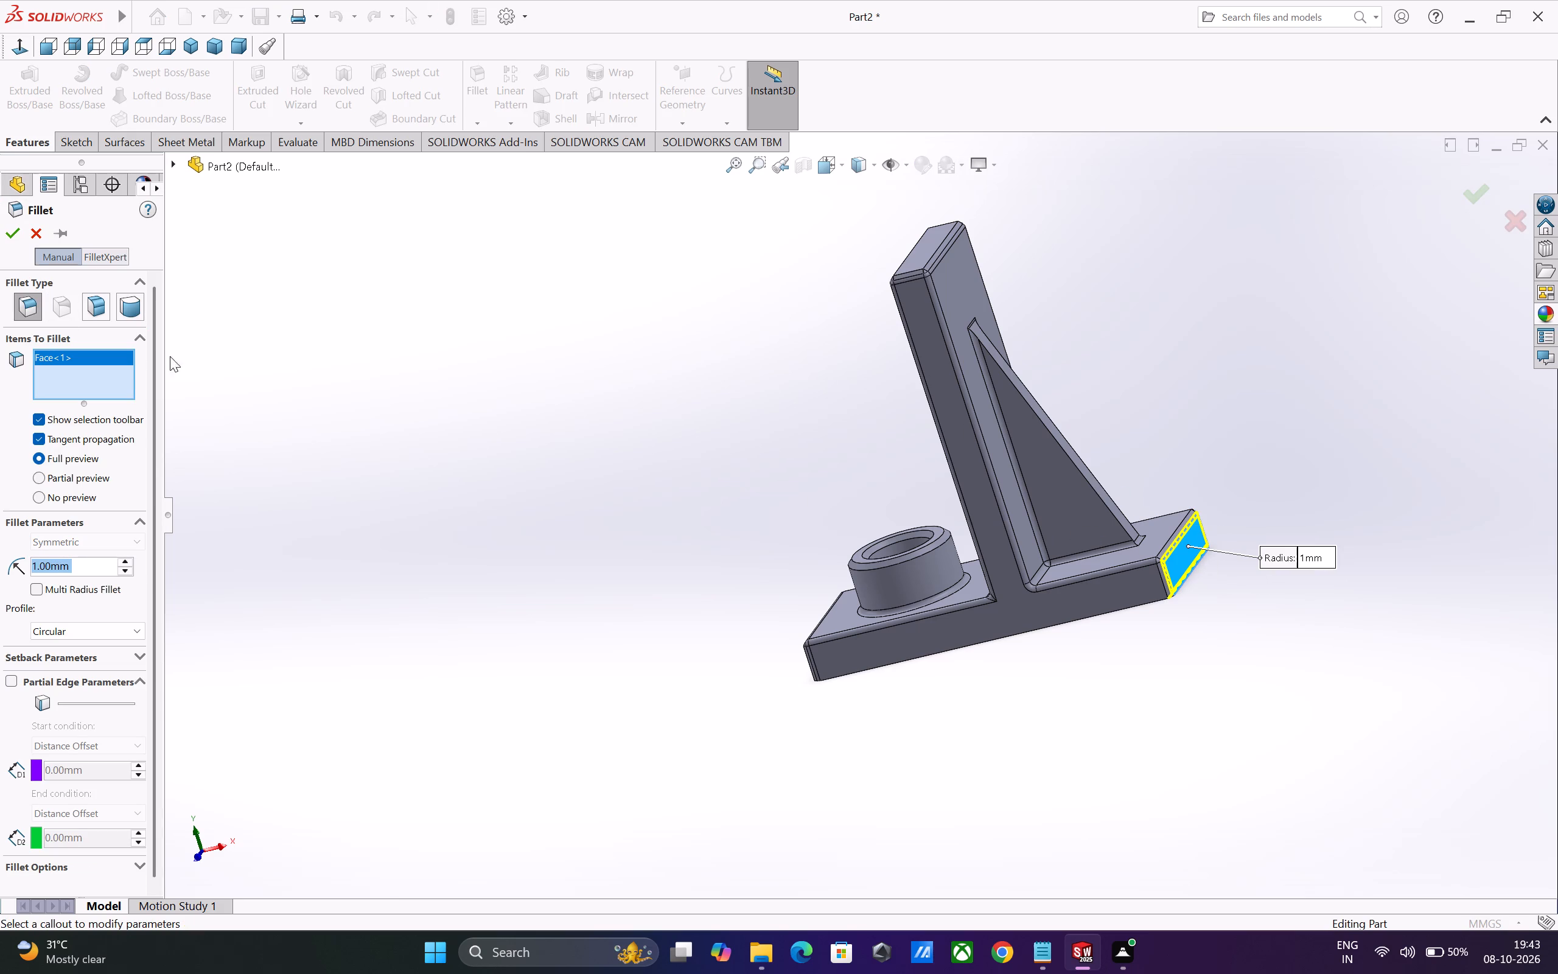
click(10, 233)
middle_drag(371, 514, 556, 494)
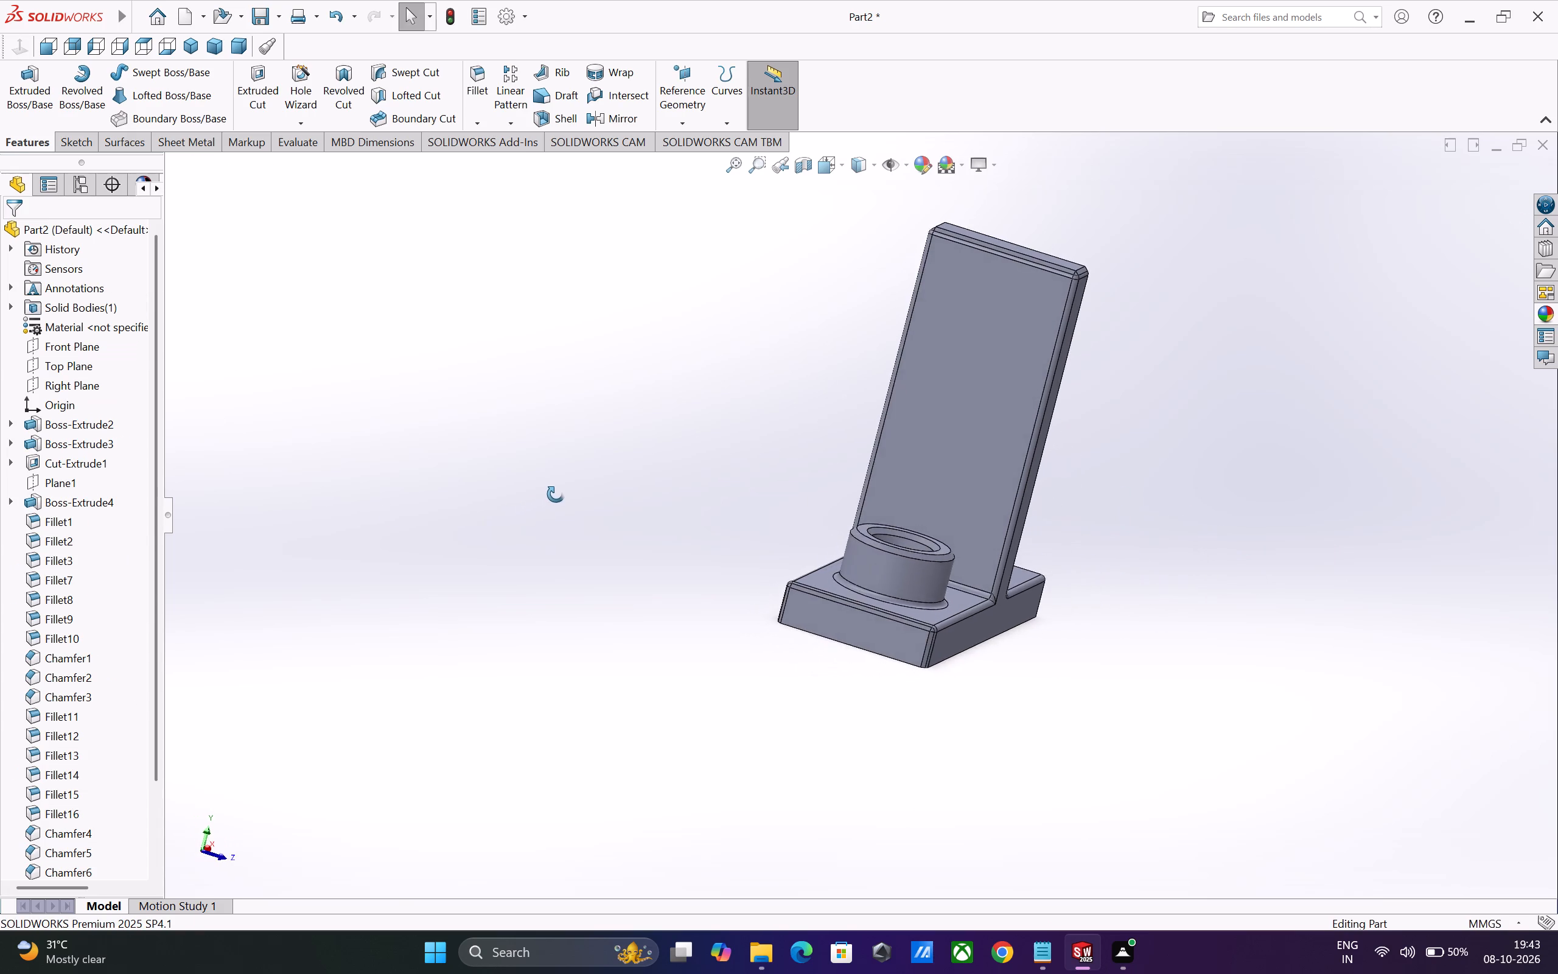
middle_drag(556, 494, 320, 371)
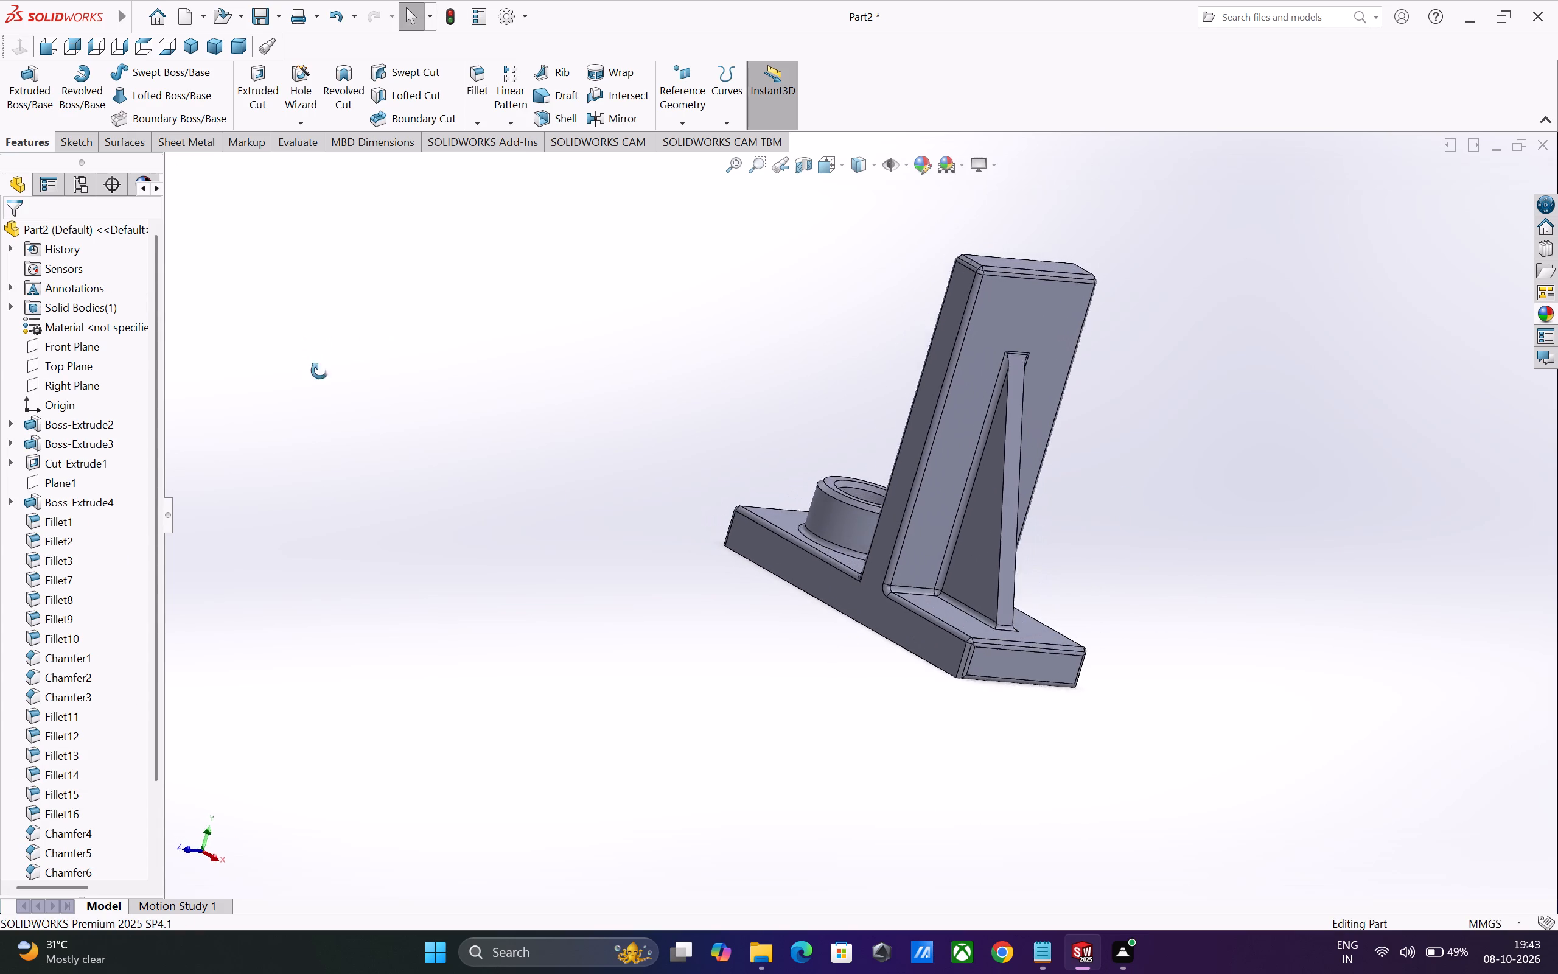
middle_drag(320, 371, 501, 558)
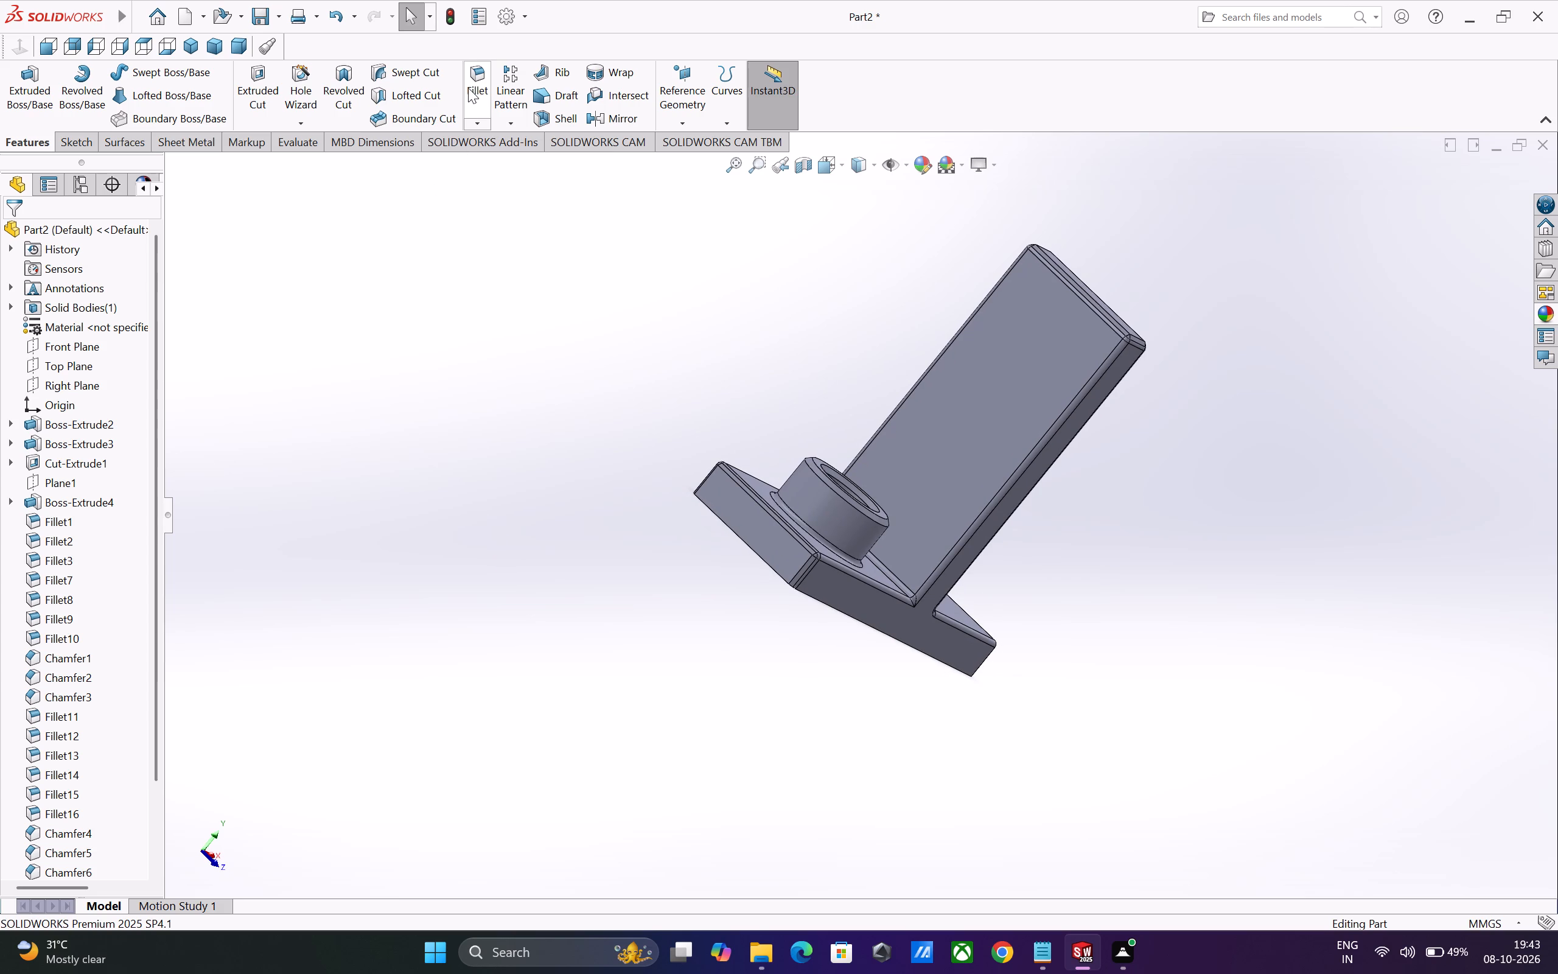
Fillet the edges of the base plate's boss-side end face with a 1 mm radius and tangent propagation.
click(470, 87)
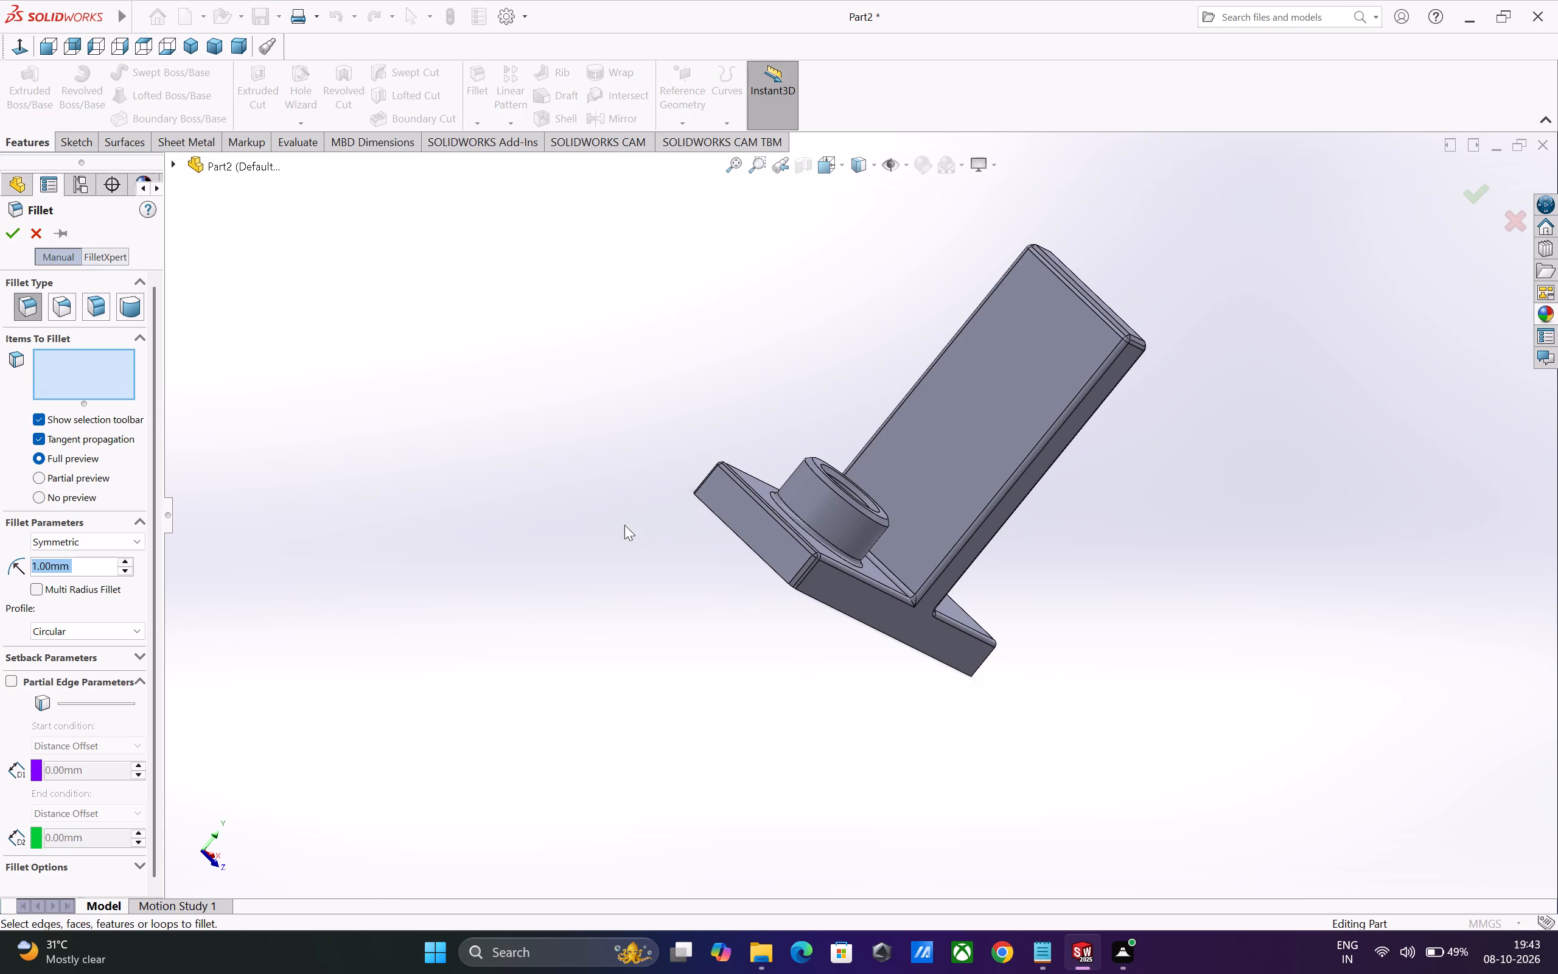
click(727, 517)
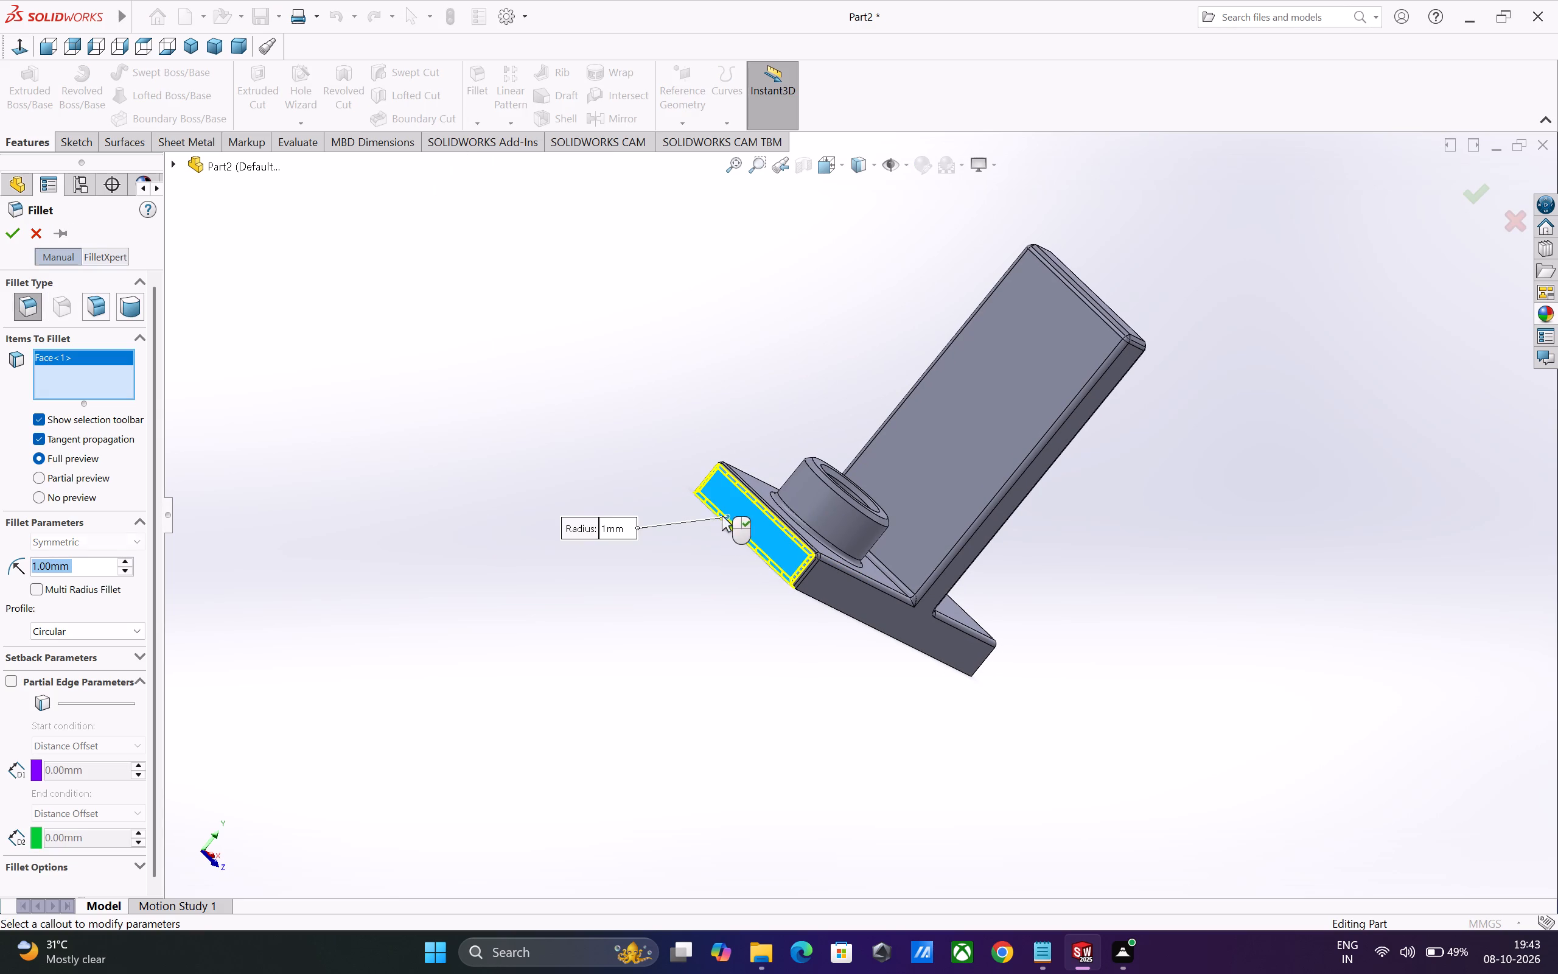
drag(7, 237, 13, 239)
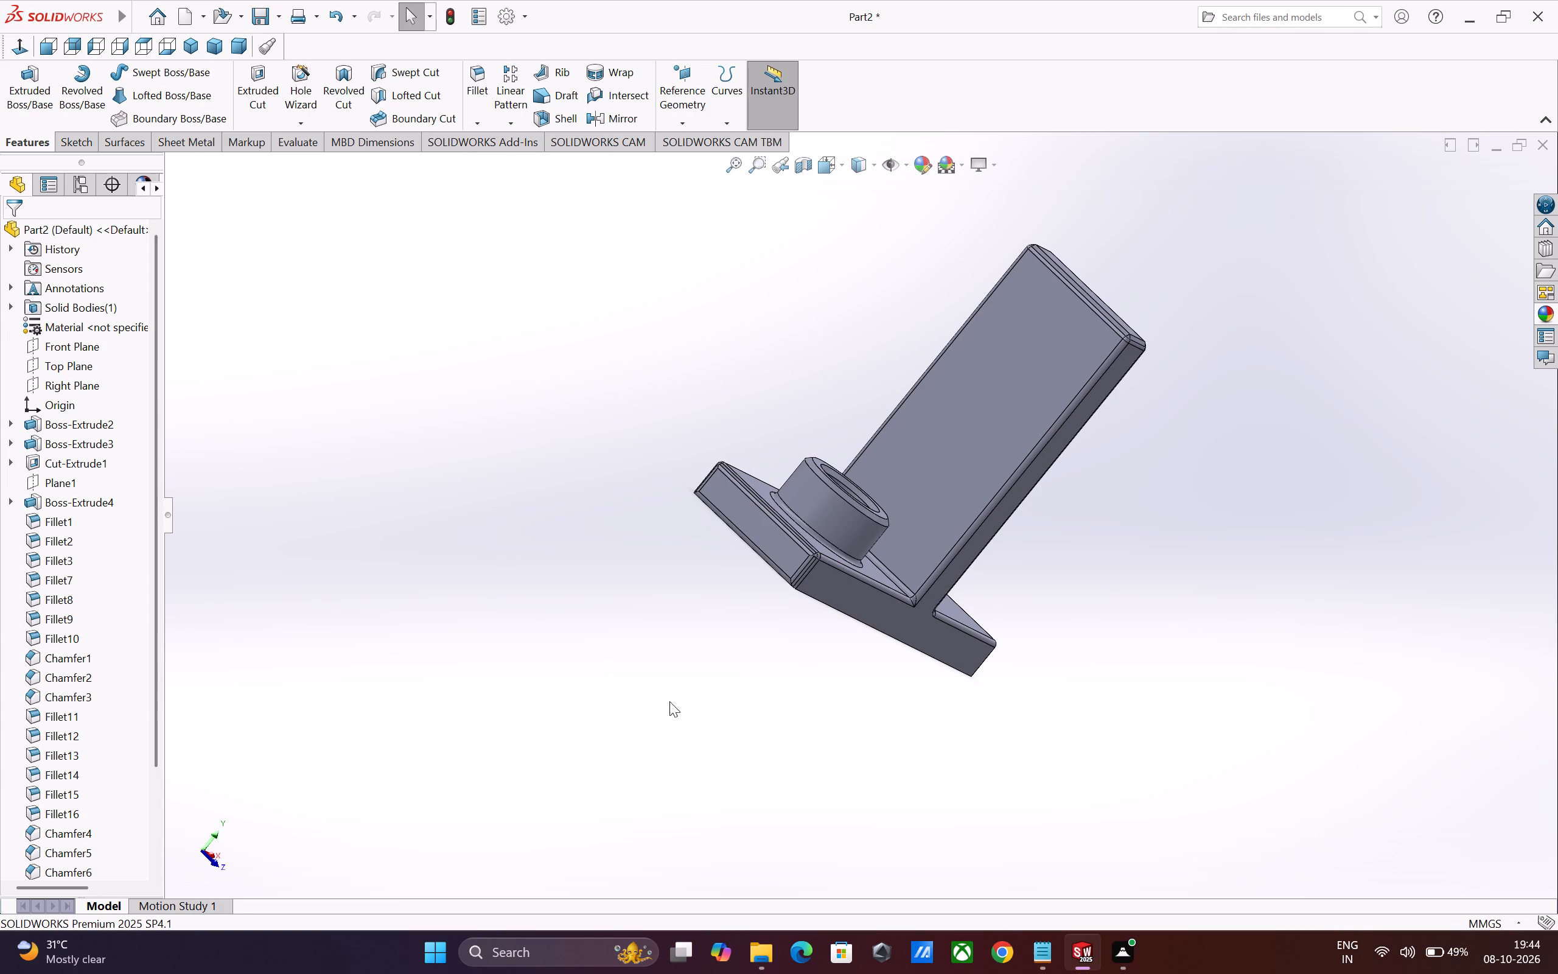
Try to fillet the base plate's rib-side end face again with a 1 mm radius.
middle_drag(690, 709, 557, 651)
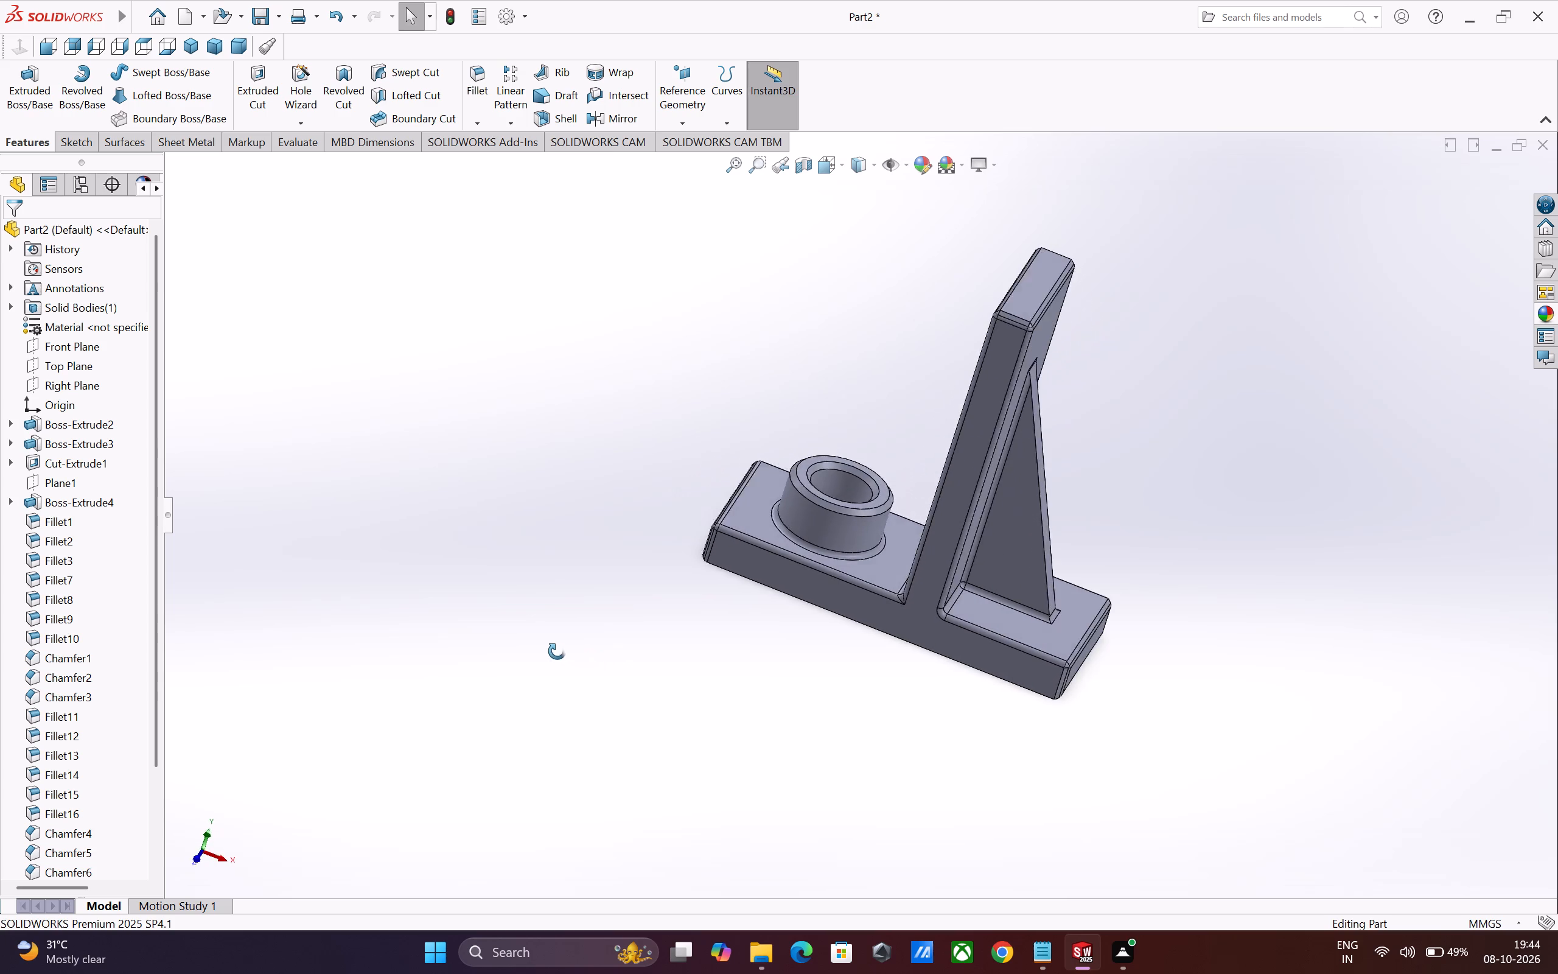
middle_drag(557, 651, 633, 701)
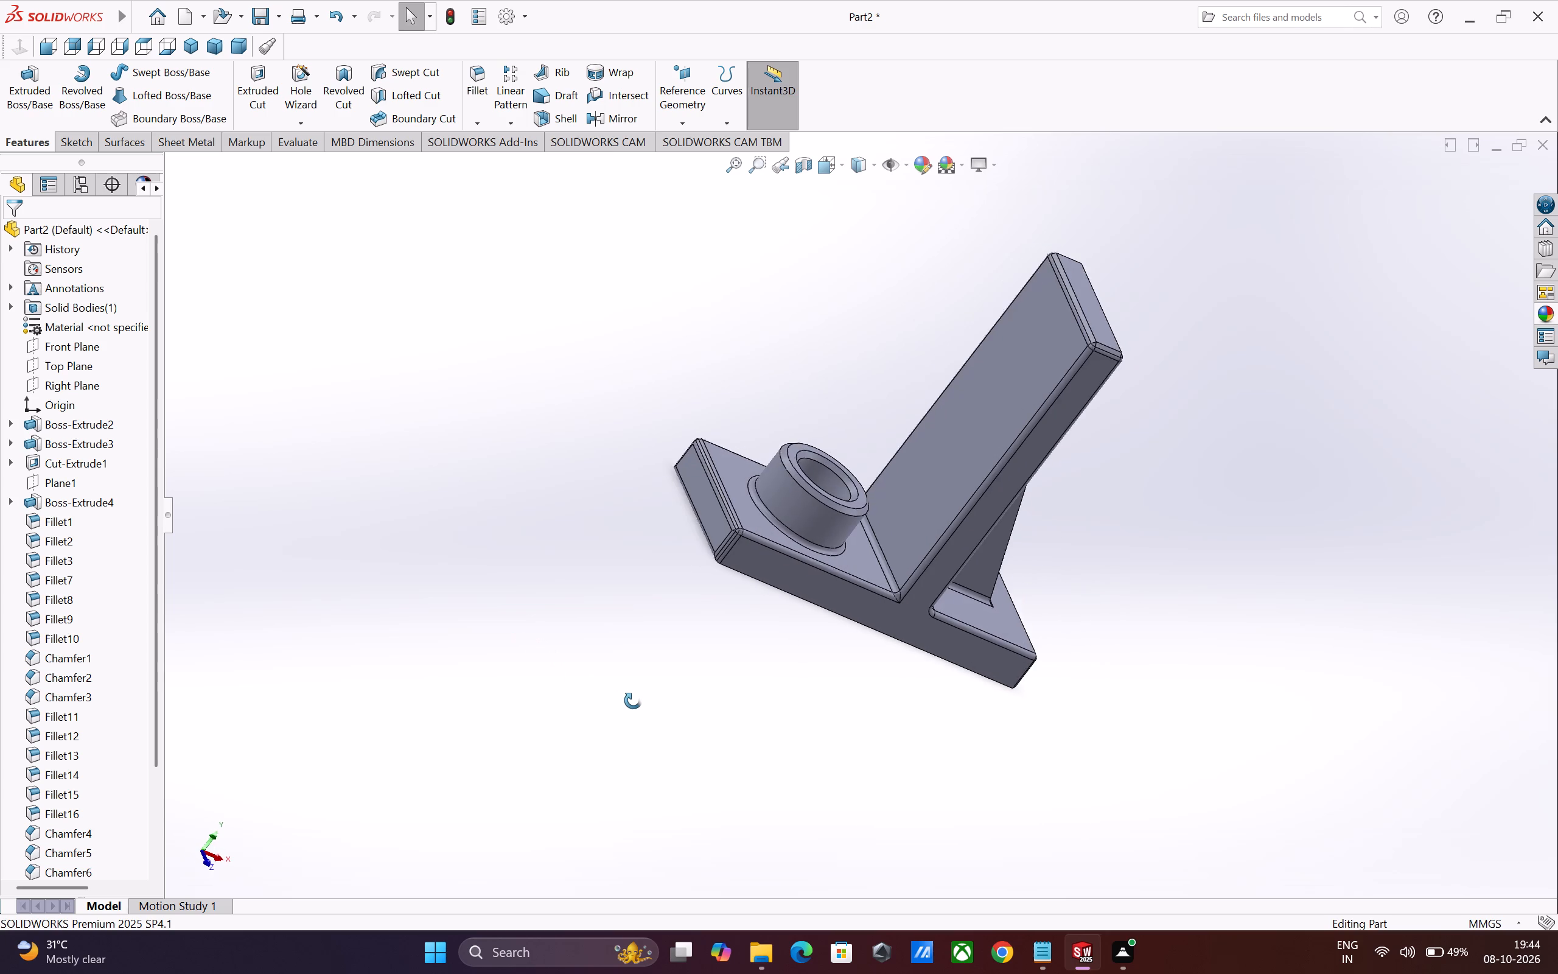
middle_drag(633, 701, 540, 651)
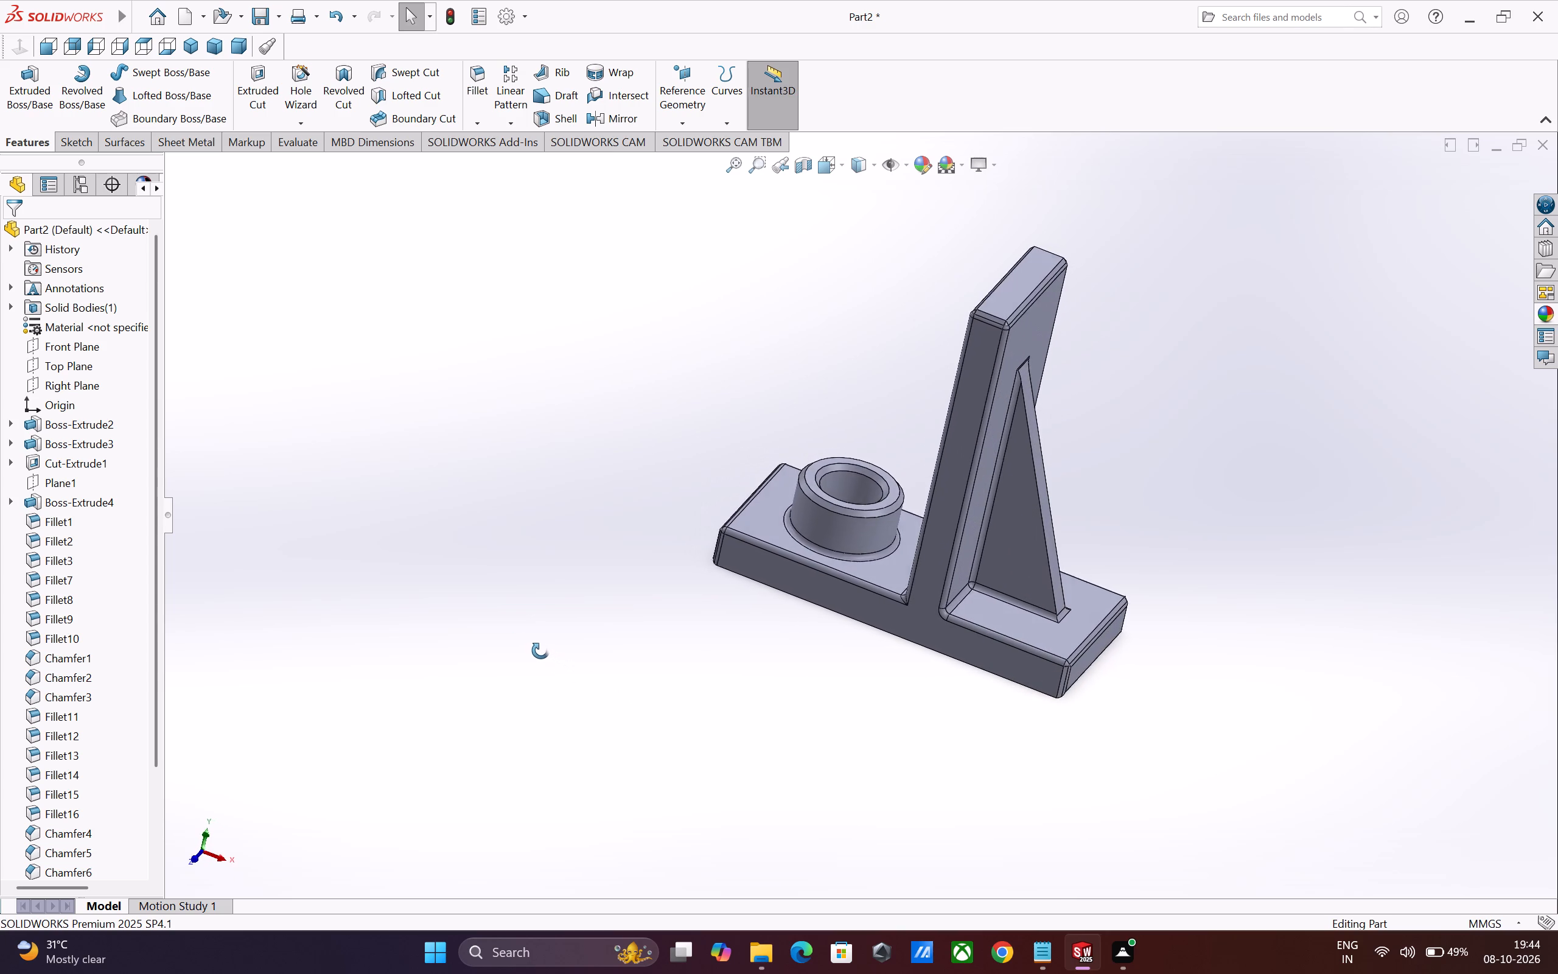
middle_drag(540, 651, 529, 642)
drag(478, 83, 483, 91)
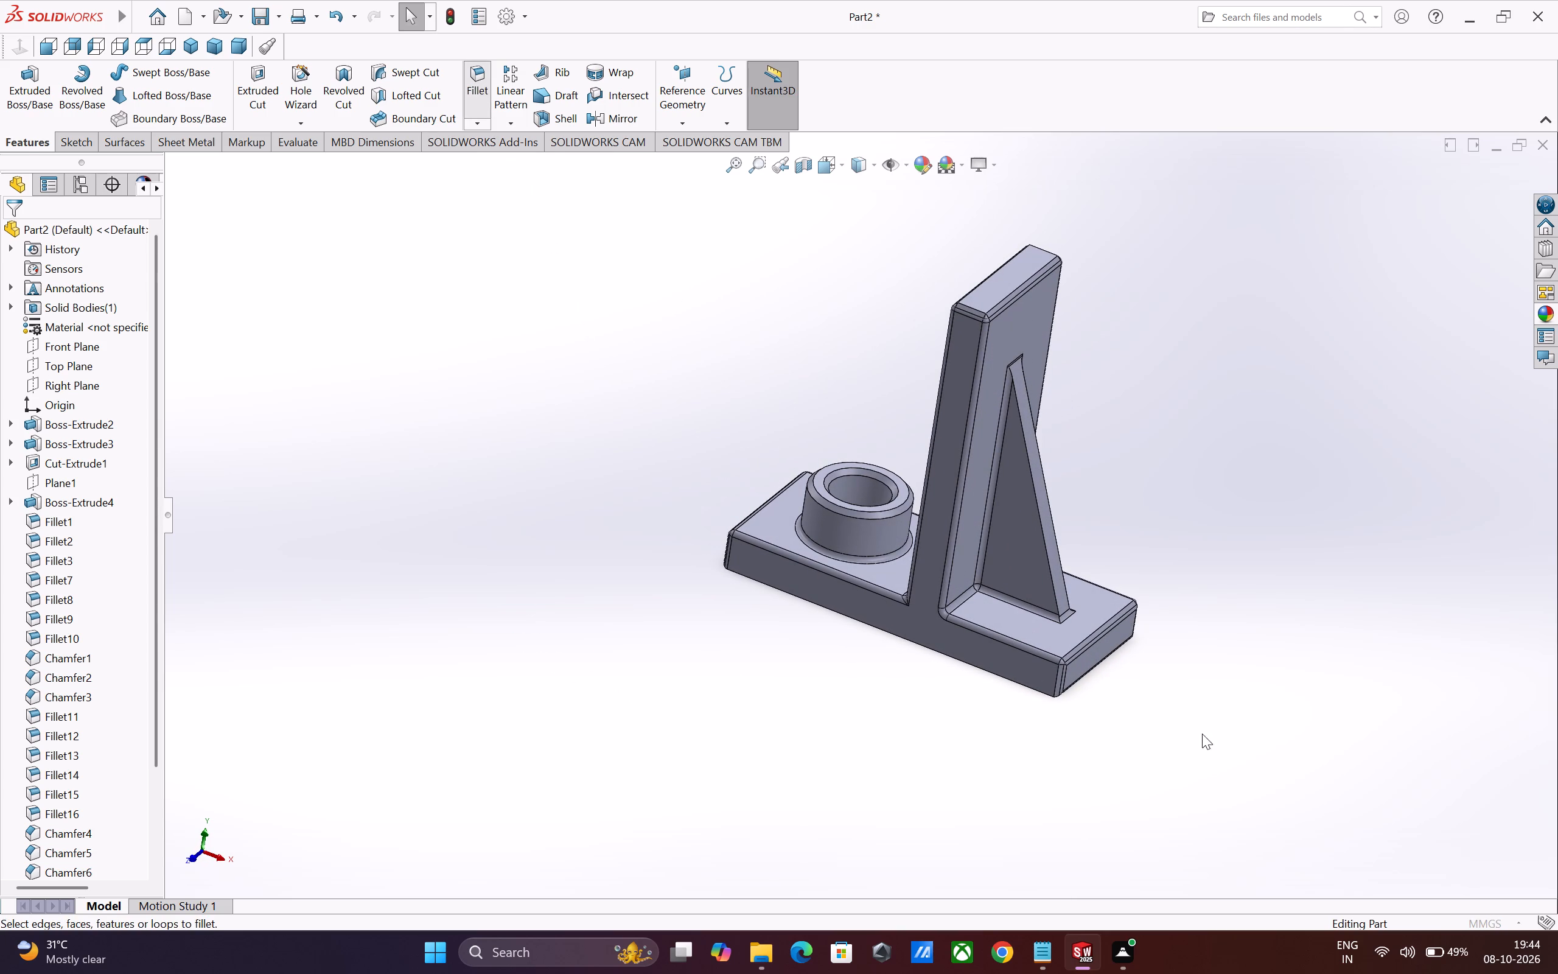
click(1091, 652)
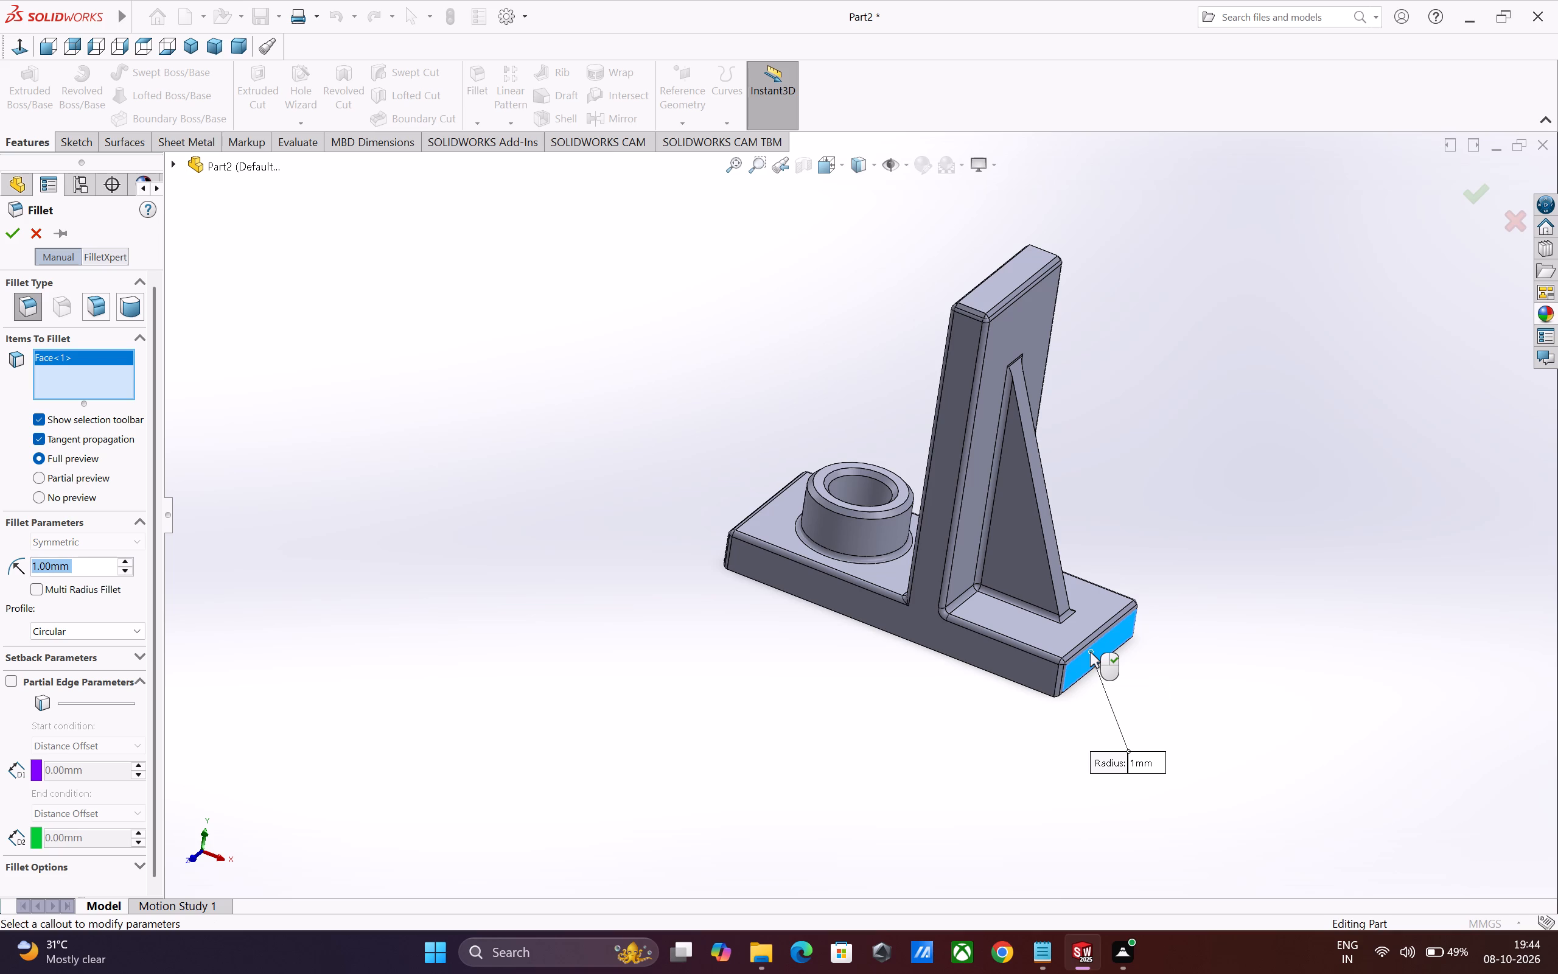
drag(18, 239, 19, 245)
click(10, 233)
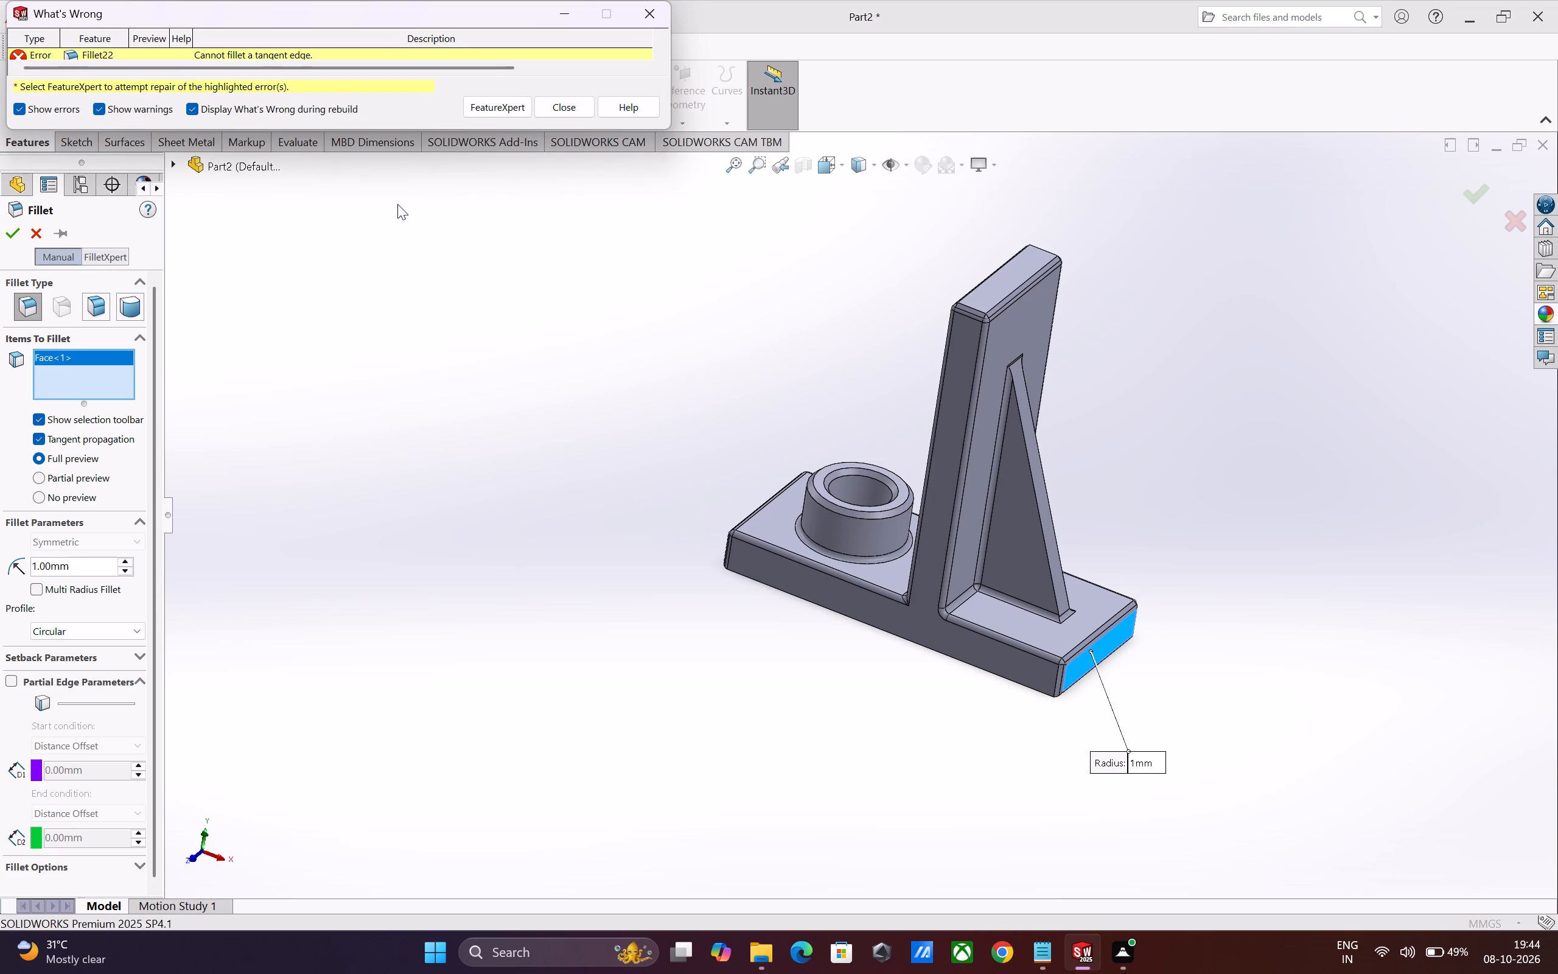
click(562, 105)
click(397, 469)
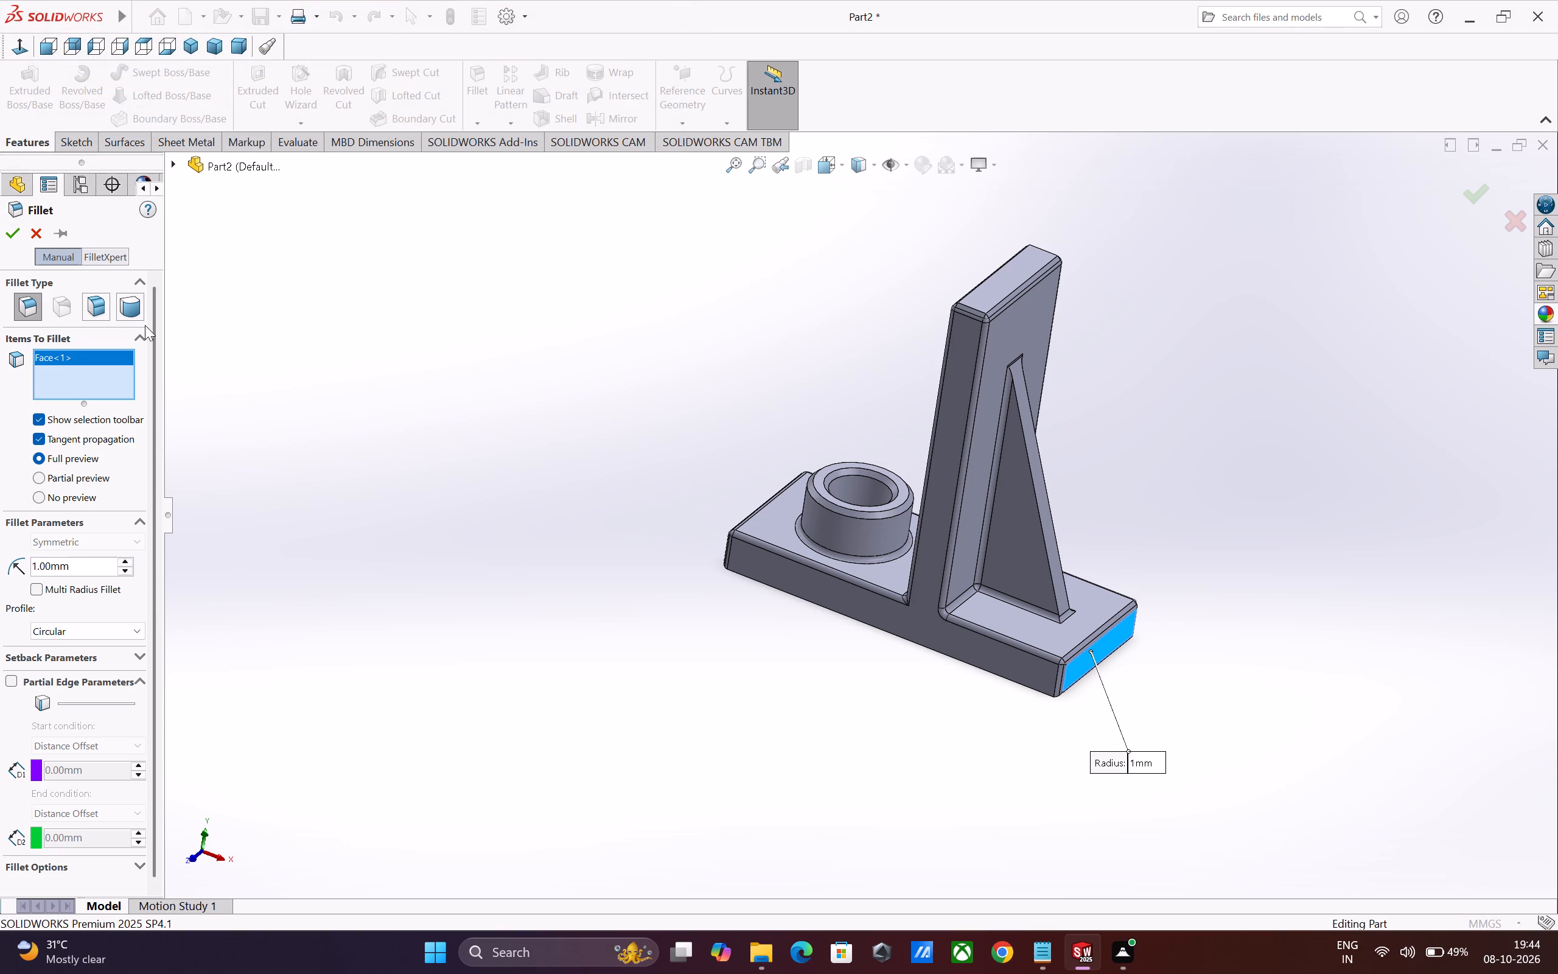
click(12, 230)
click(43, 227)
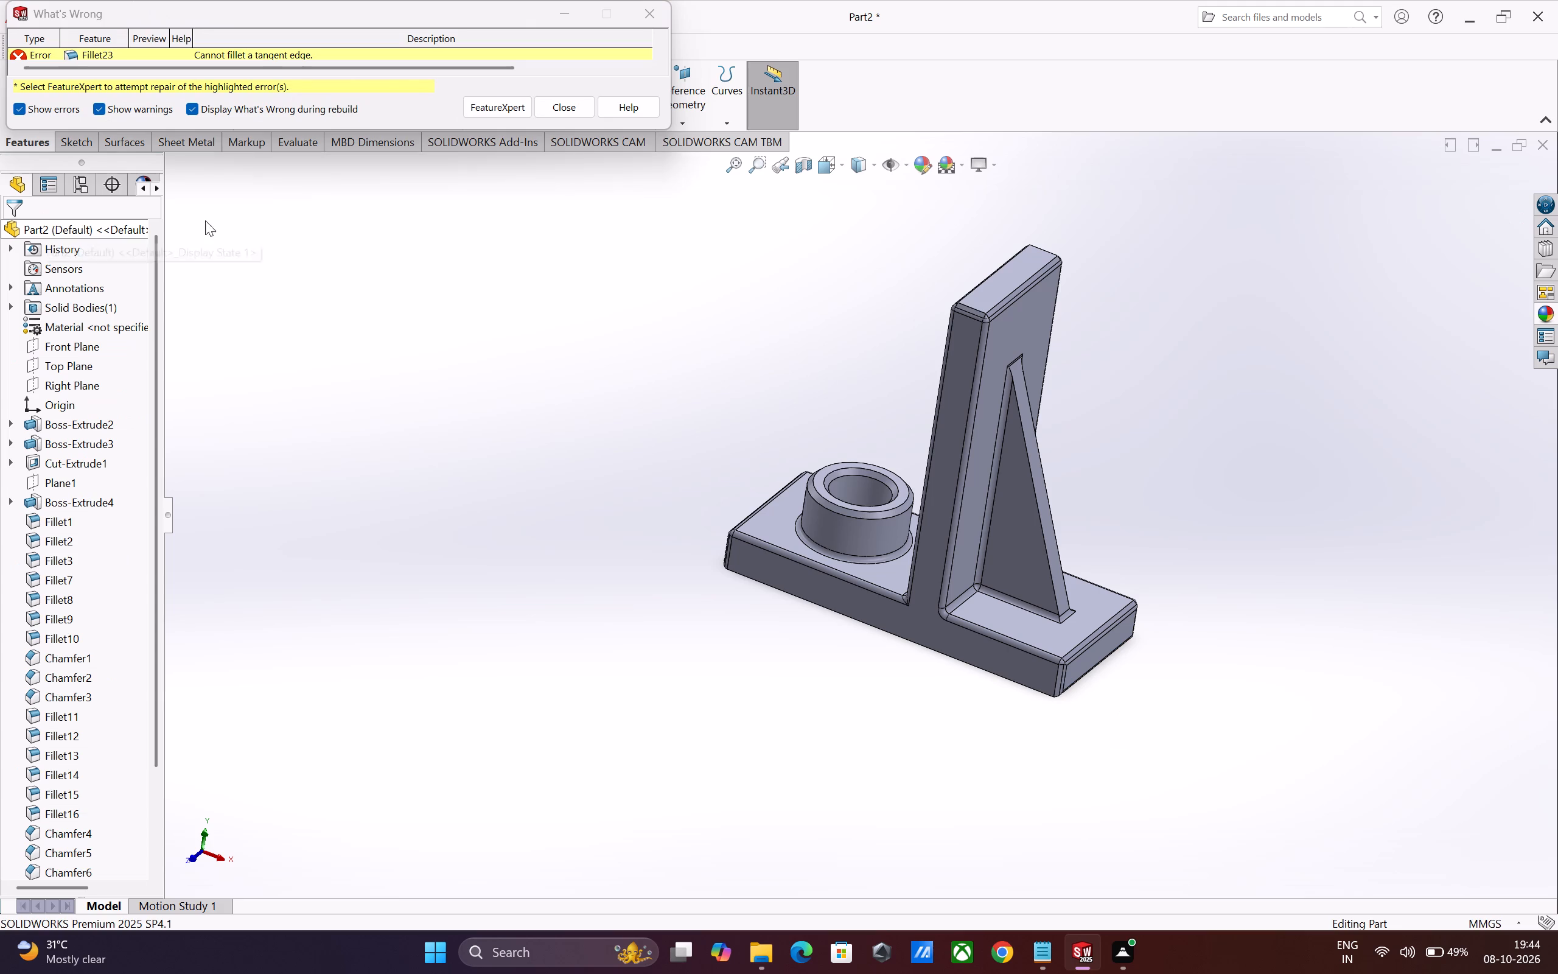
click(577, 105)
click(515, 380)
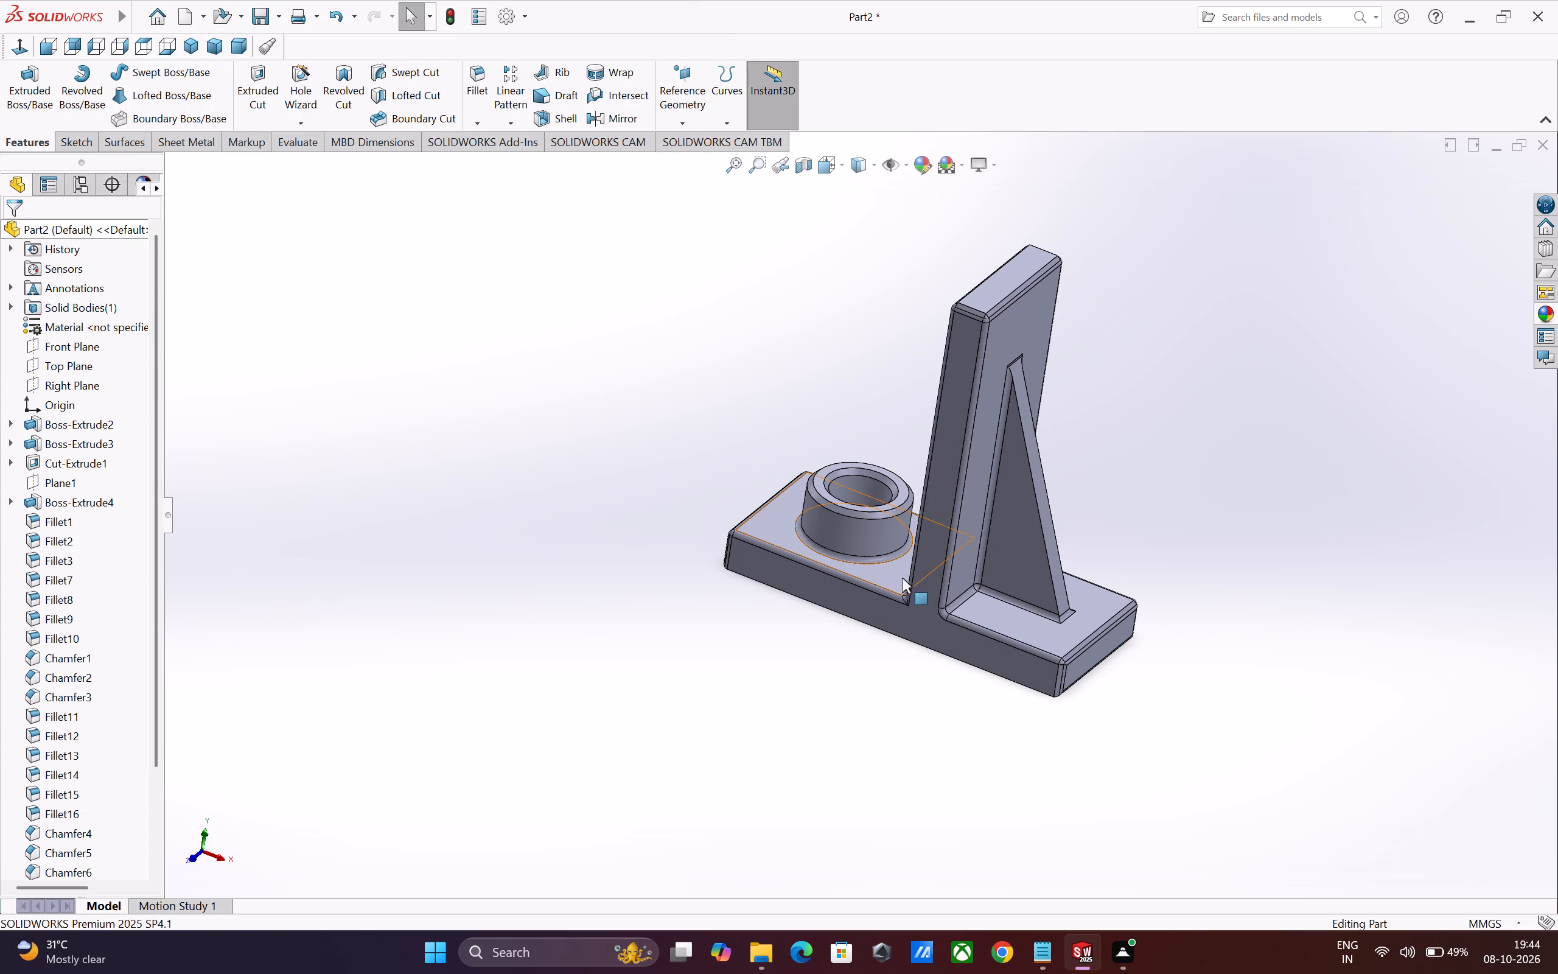
Fillet one long sloping edge of the triangular rib with a 1 mm radius.
middle_drag(1167, 741, 936, 811)
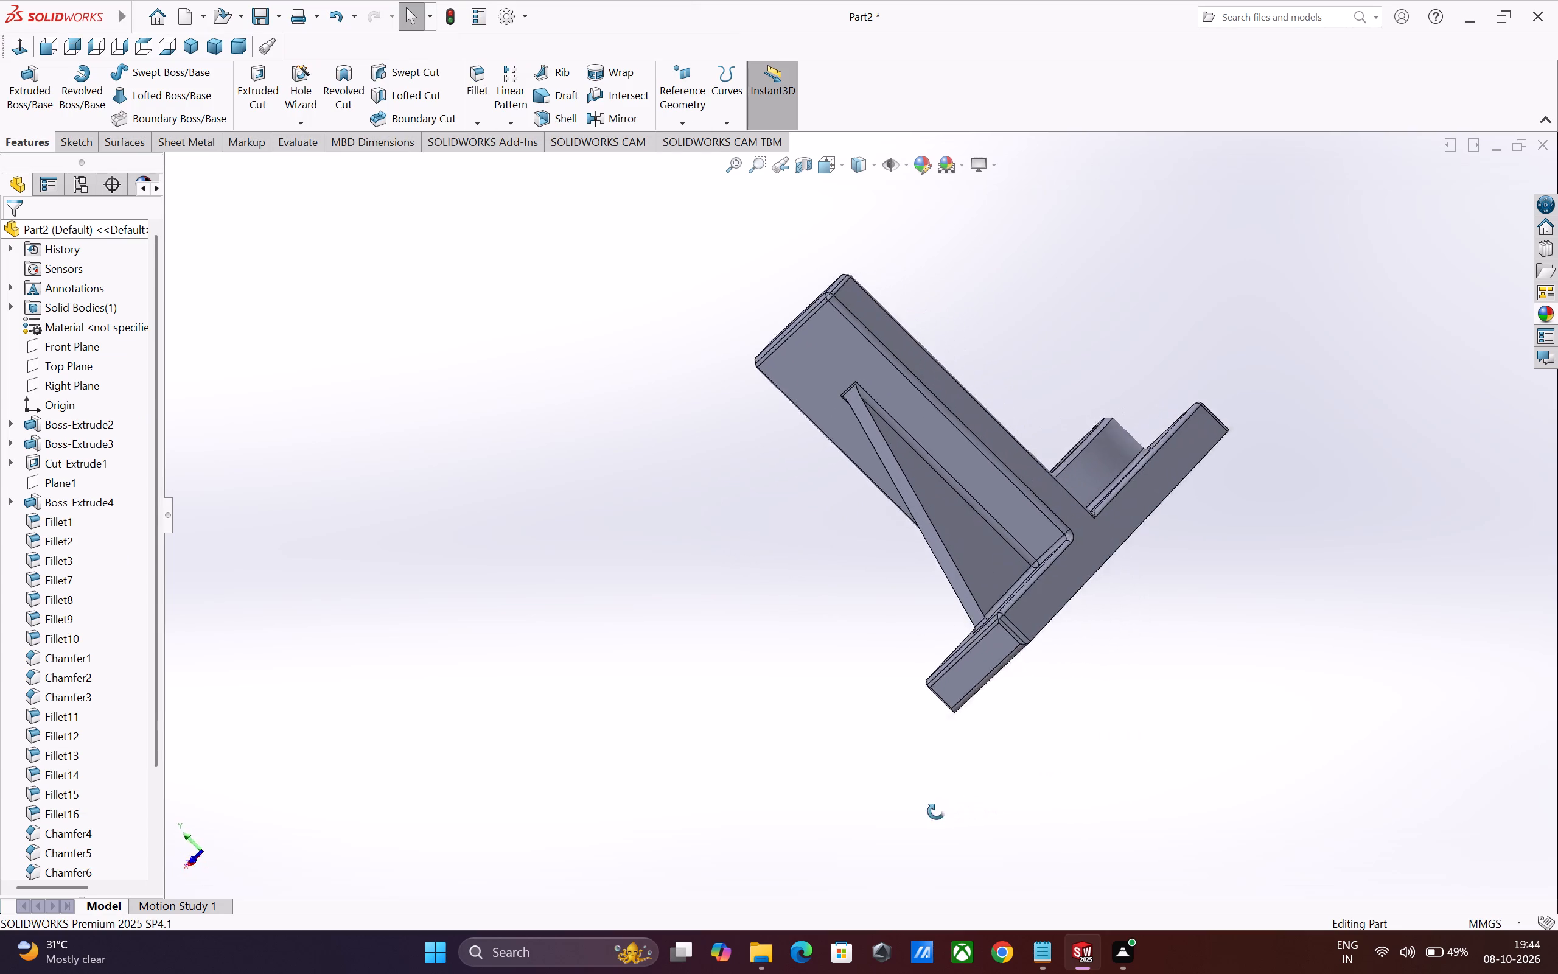
middle_drag(936, 811, 785, 631)
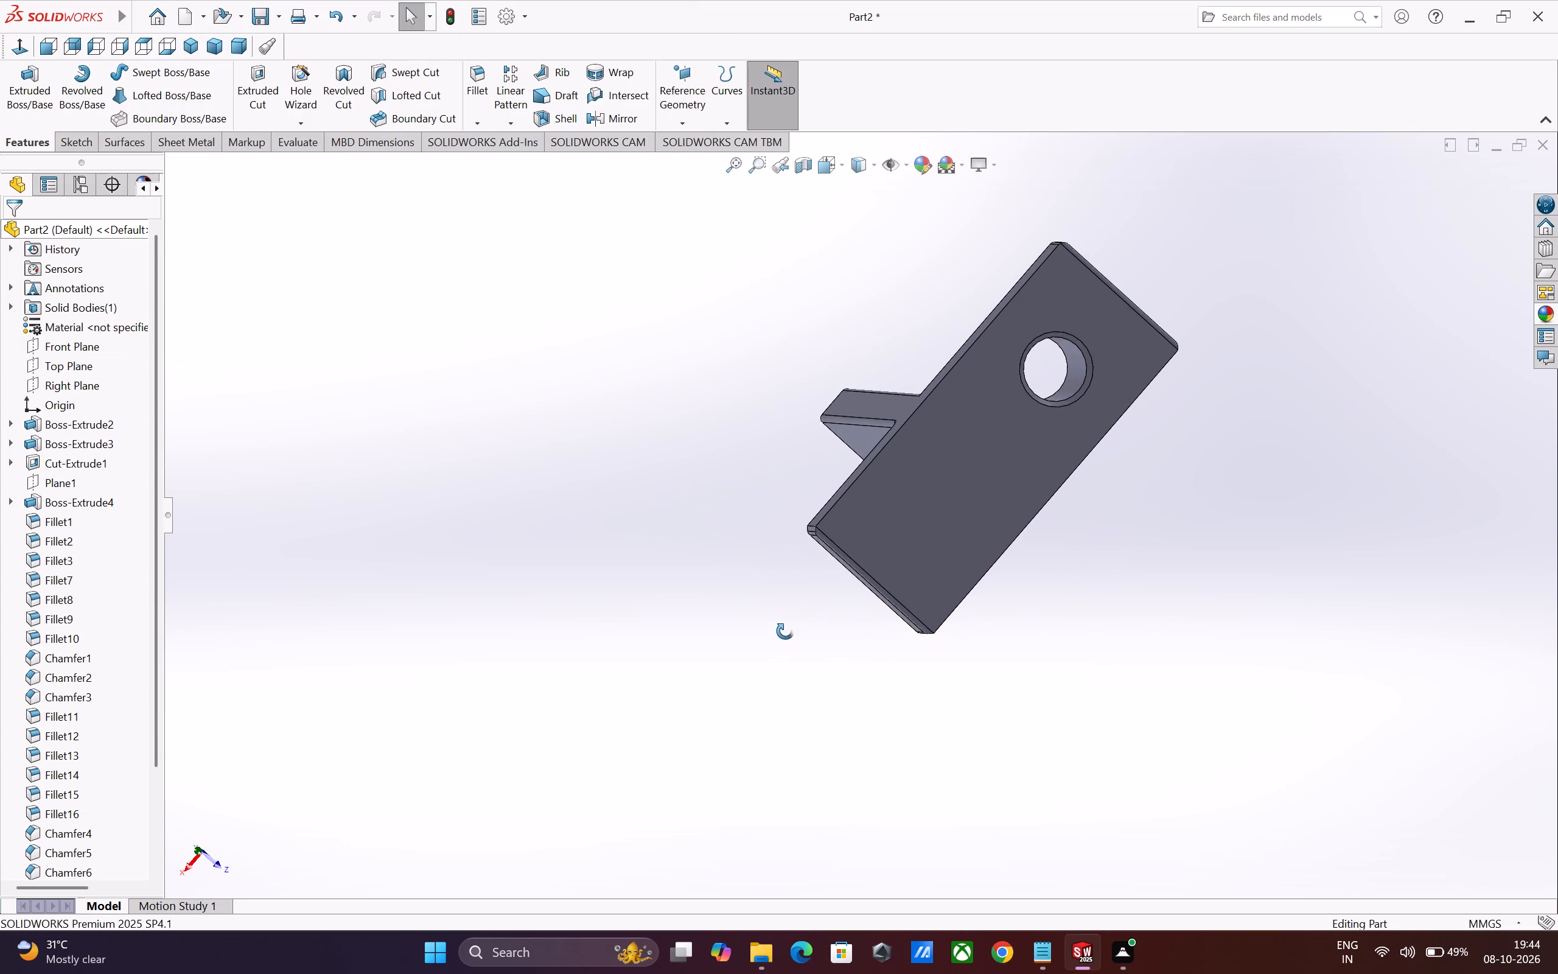
middle_drag(785, 631, 1113, 587)
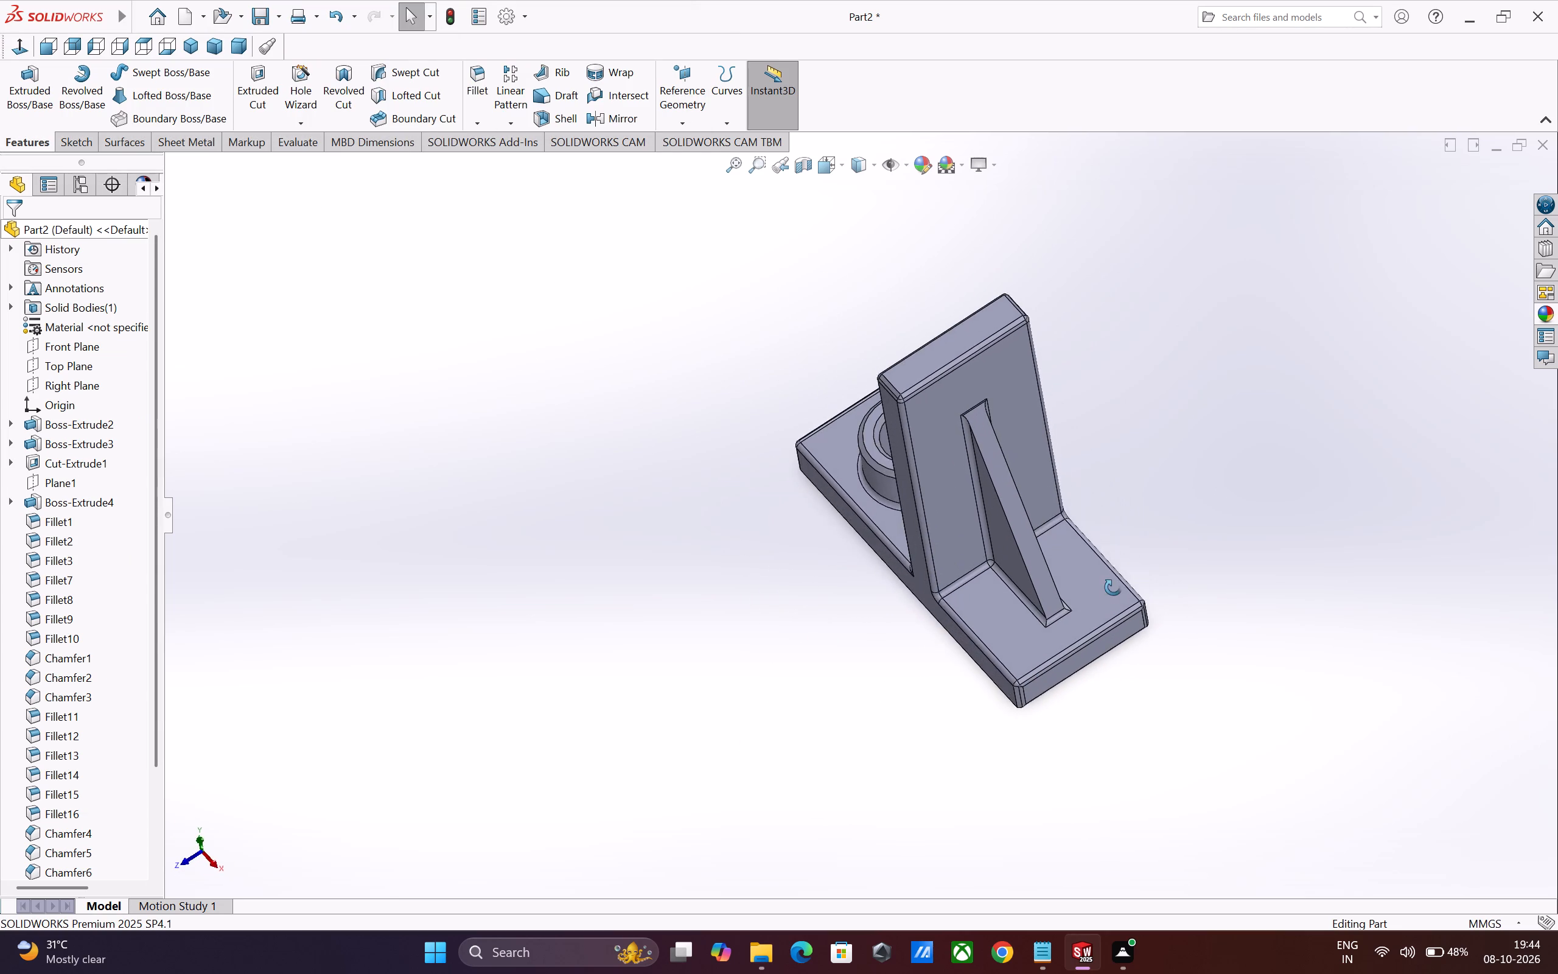
middle_drag(1113, 587, 1109, 553)
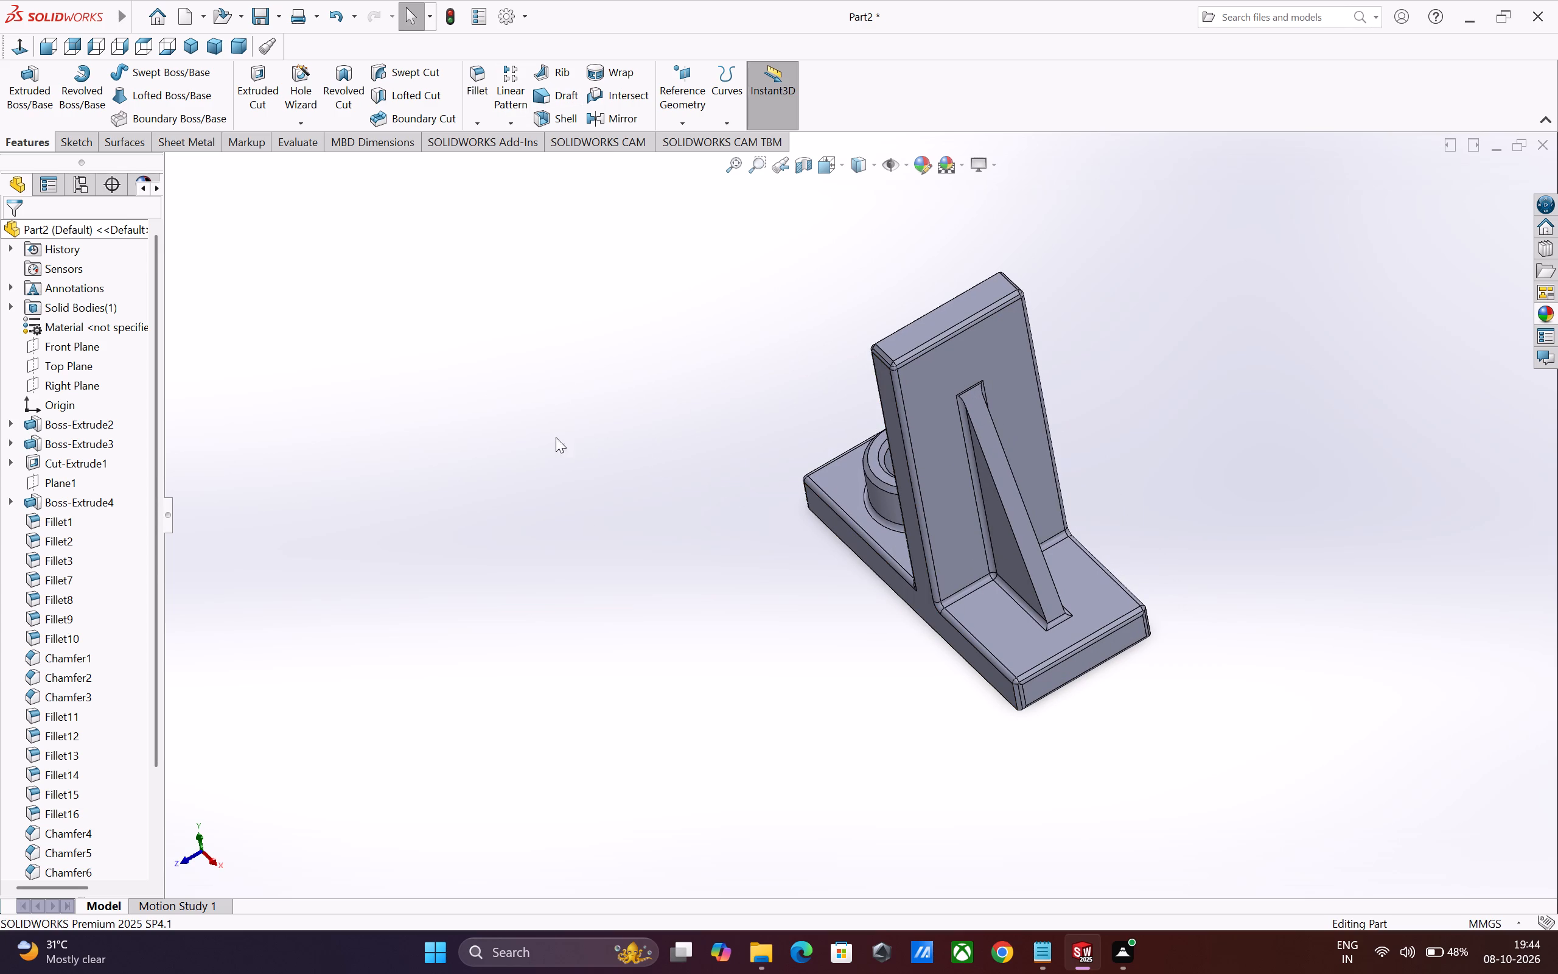
click(478, 103)
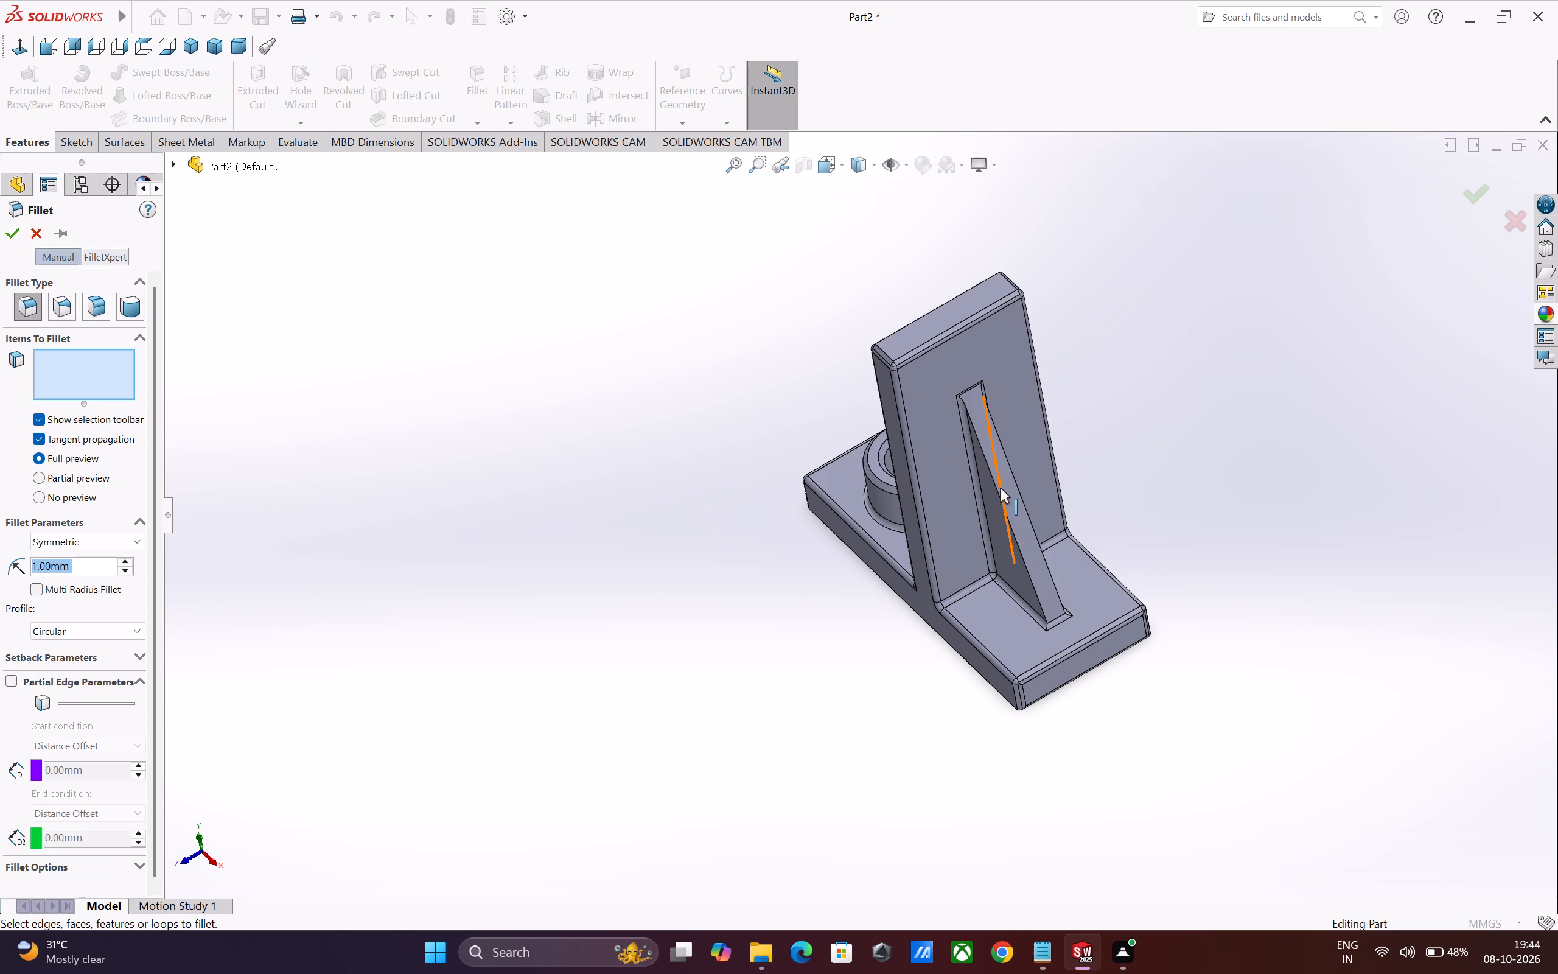
click(996, 491)
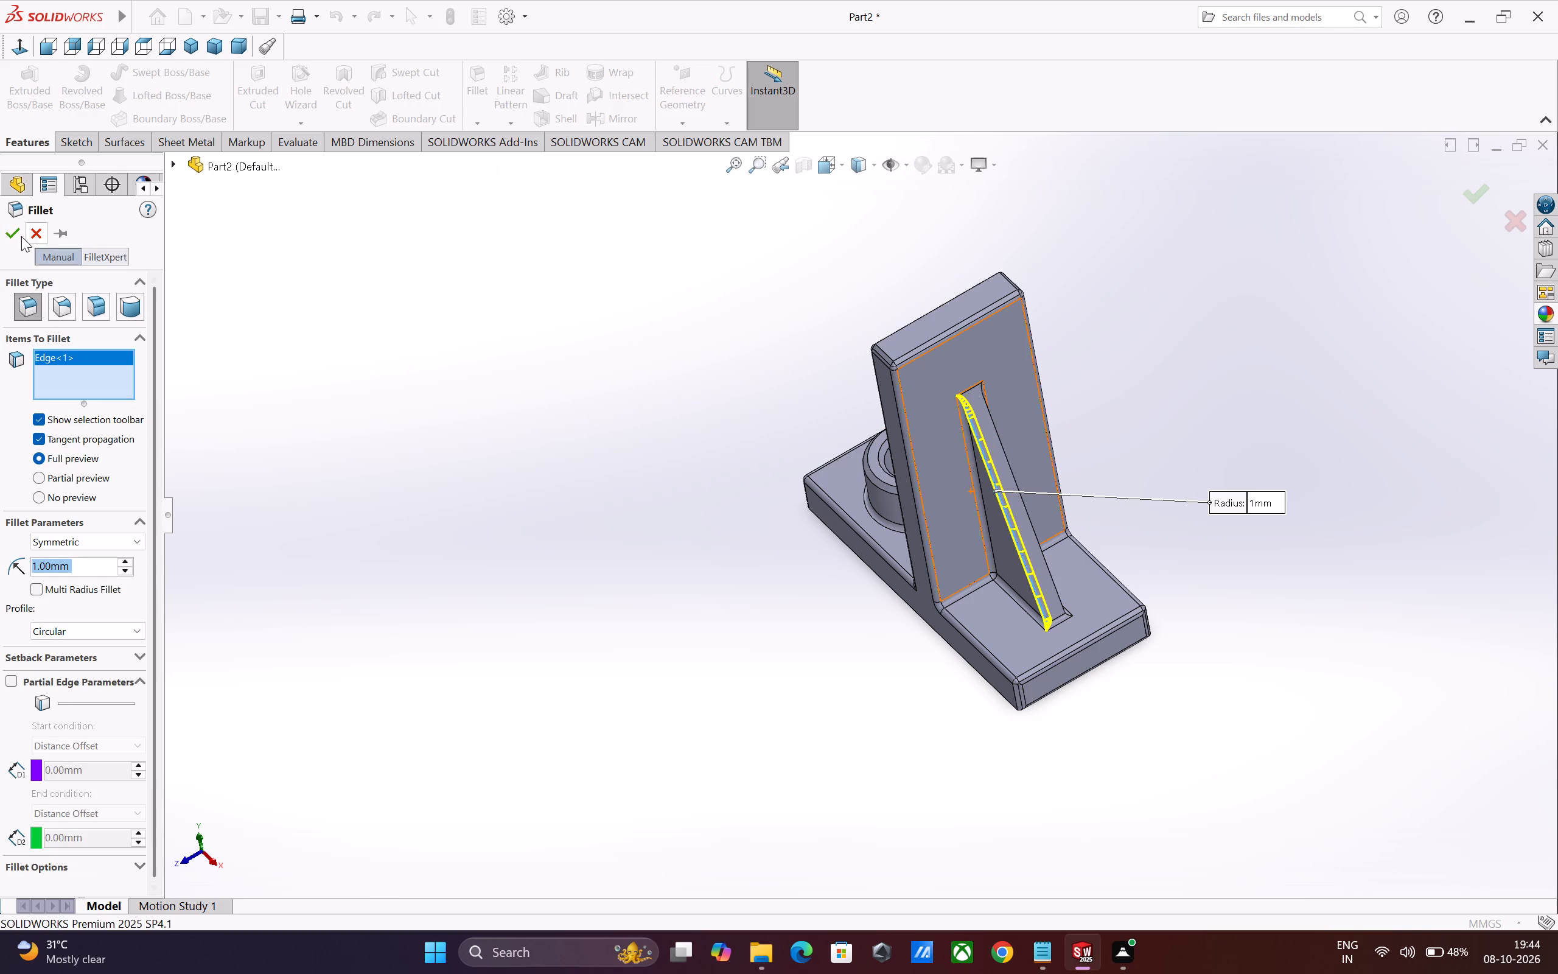
click(12, 234)
Fillet the opposite long sloping edge of the triangular rib with a 1 mm radius.
click(476, 88)
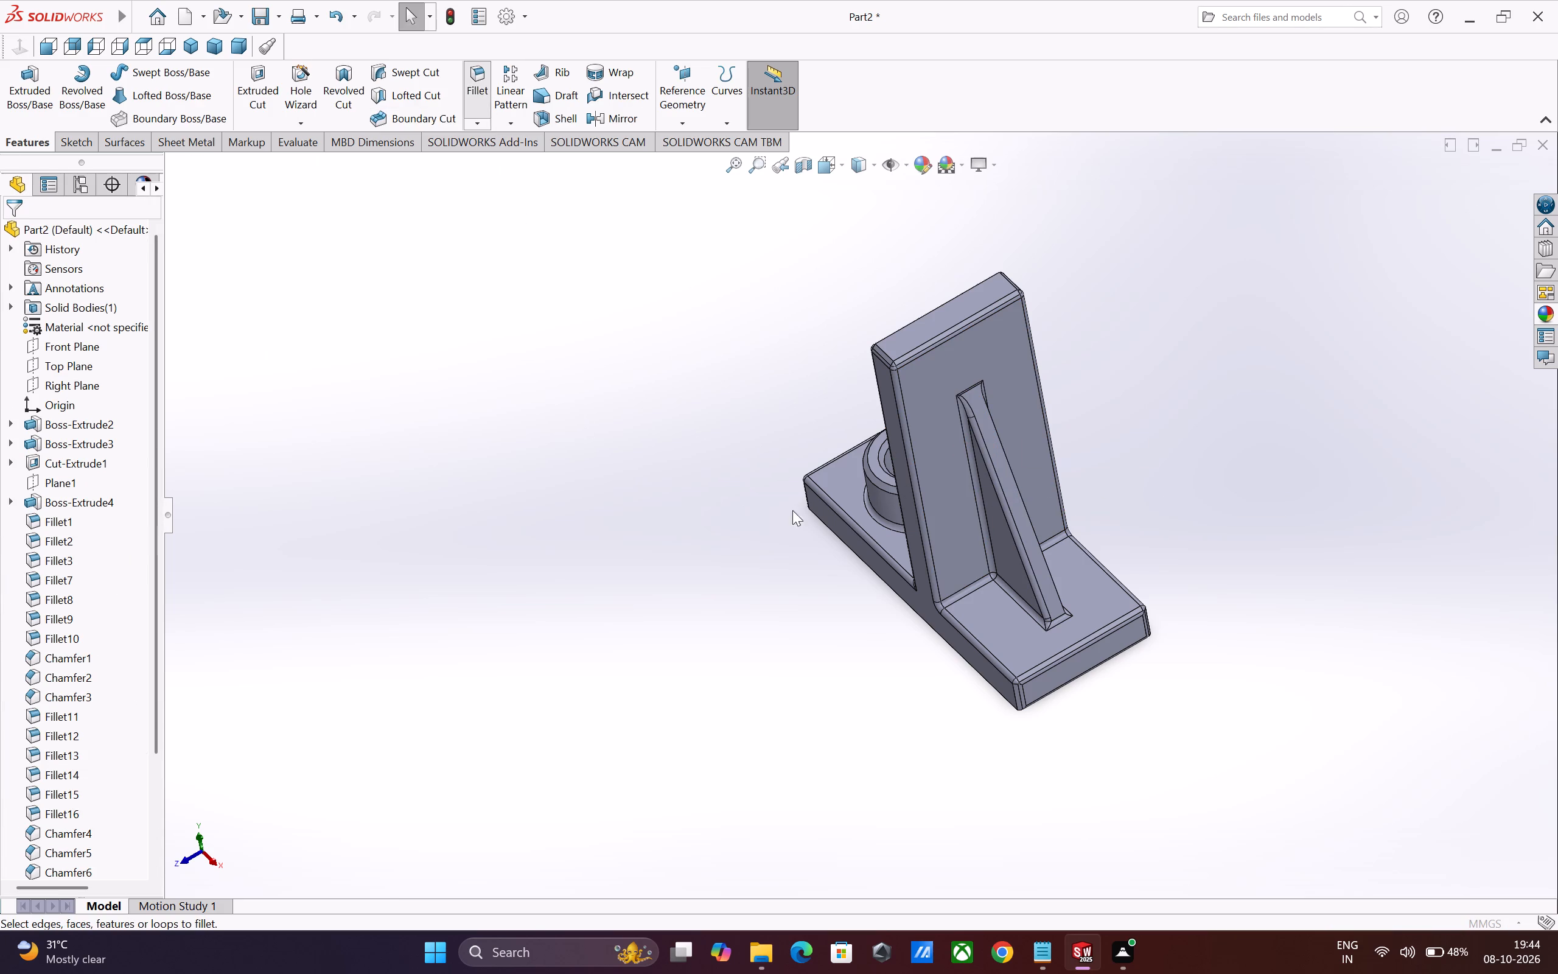
middle_drag(1249, 533, 1187, 552)
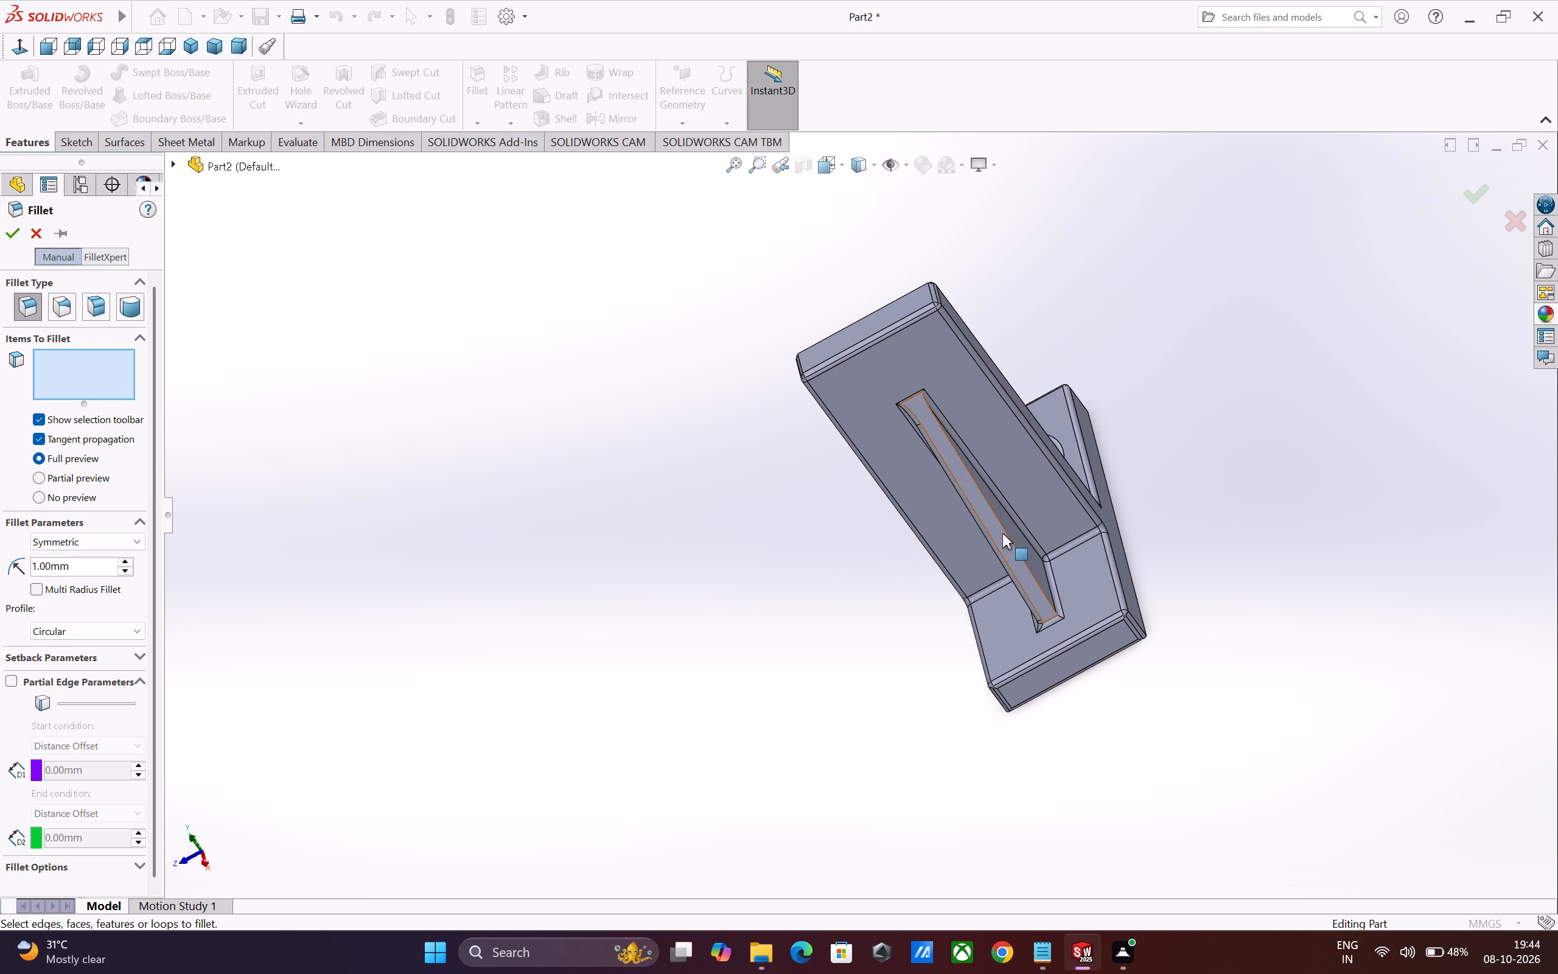
click(1007, 532)
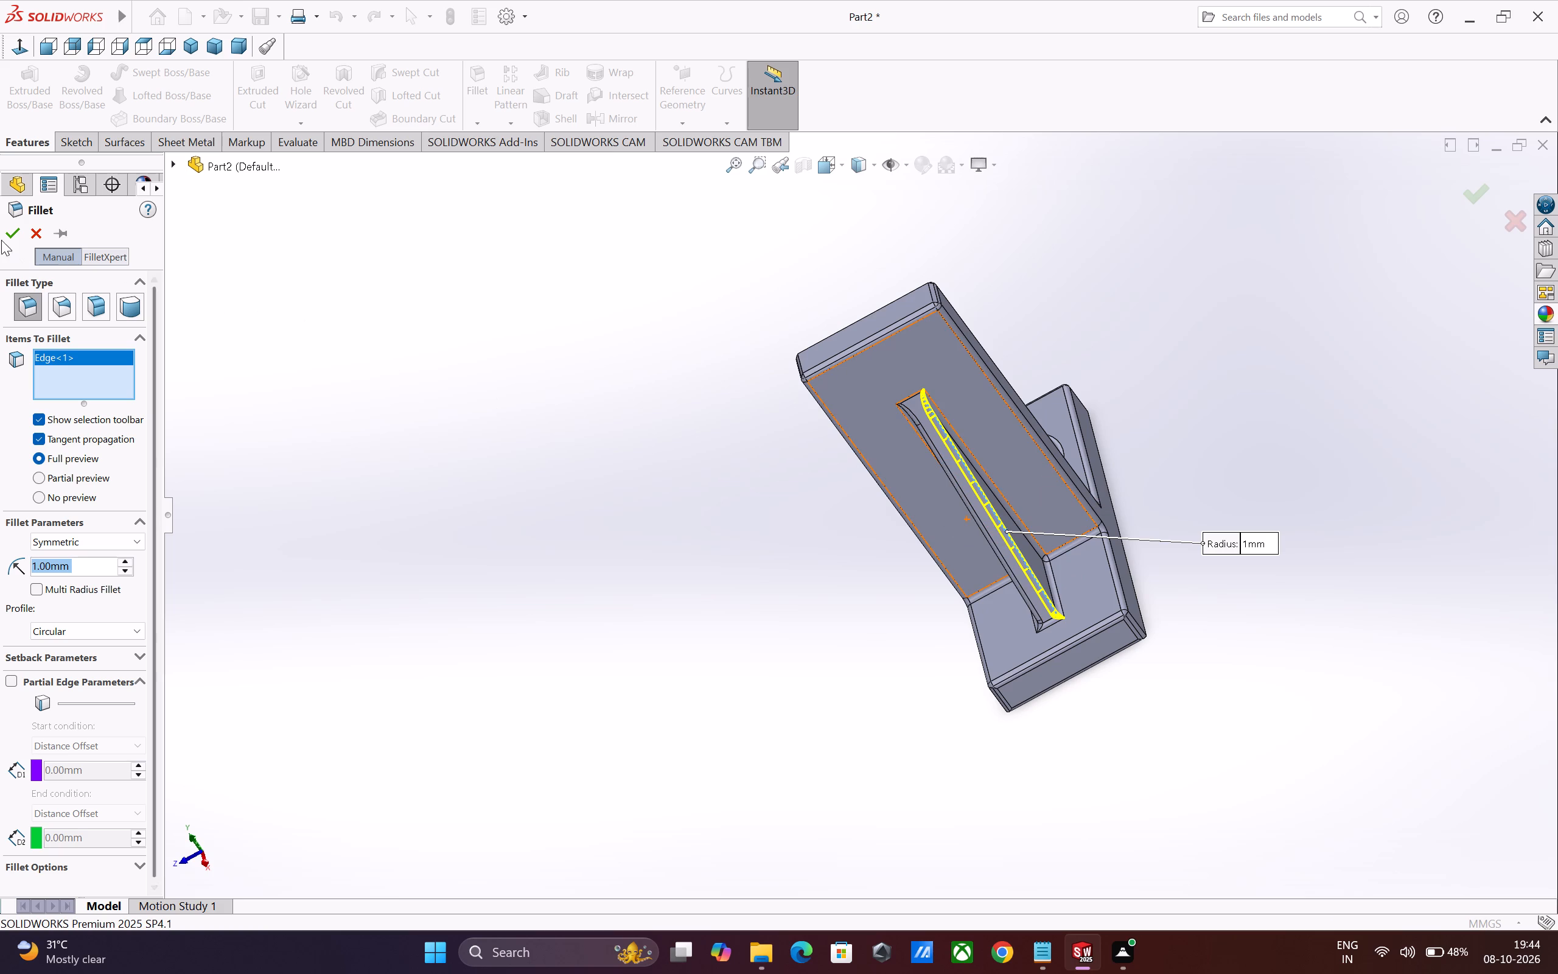
click(12, 232)
Fillet the base plate's long bottom edge on the front side with a 1 mm radius and tangent propagation.
middle_drag(546, 476, 575, 455)
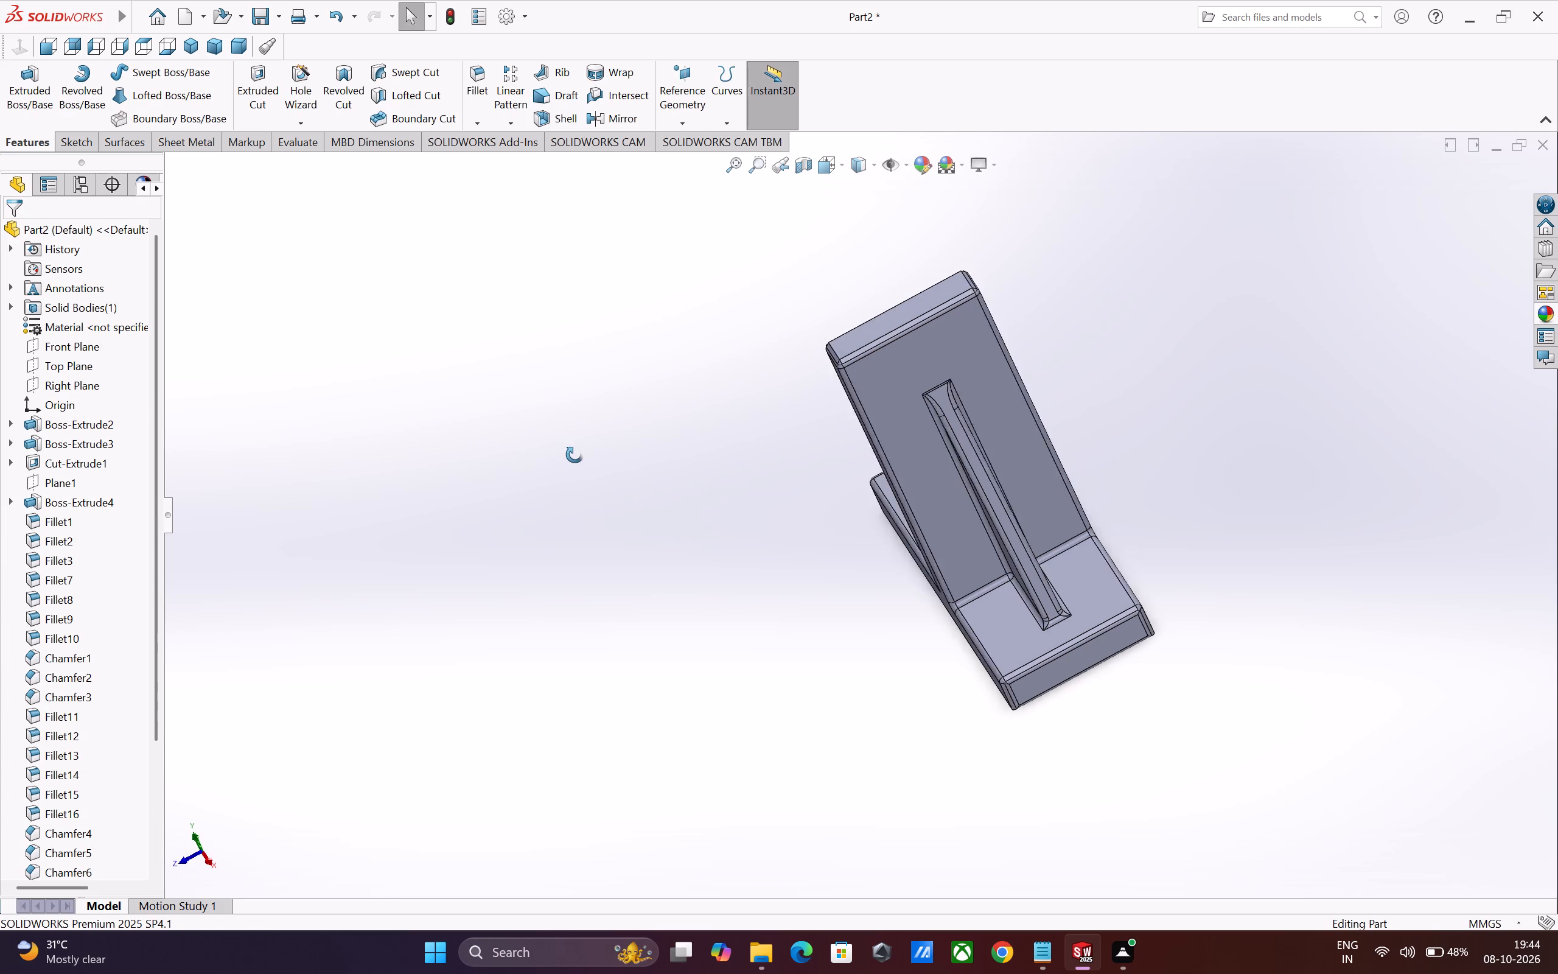
middle_drag(575, 455, 819, 557)
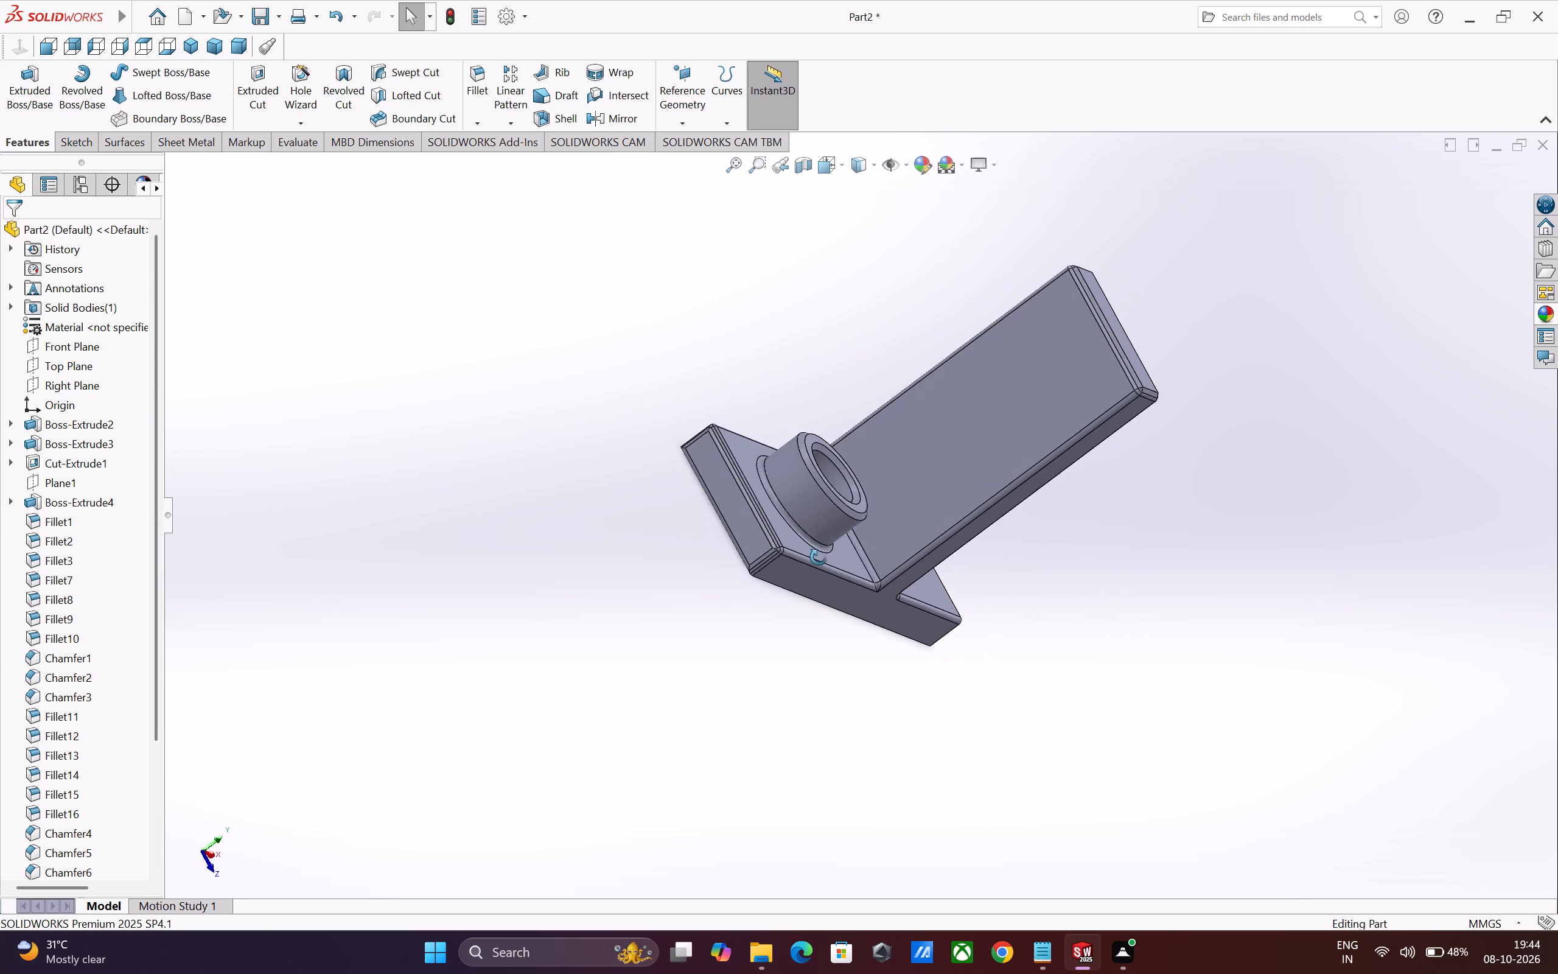
middle_drag(819, 557, 724, 617)
scroll(881, 630, down, 1)
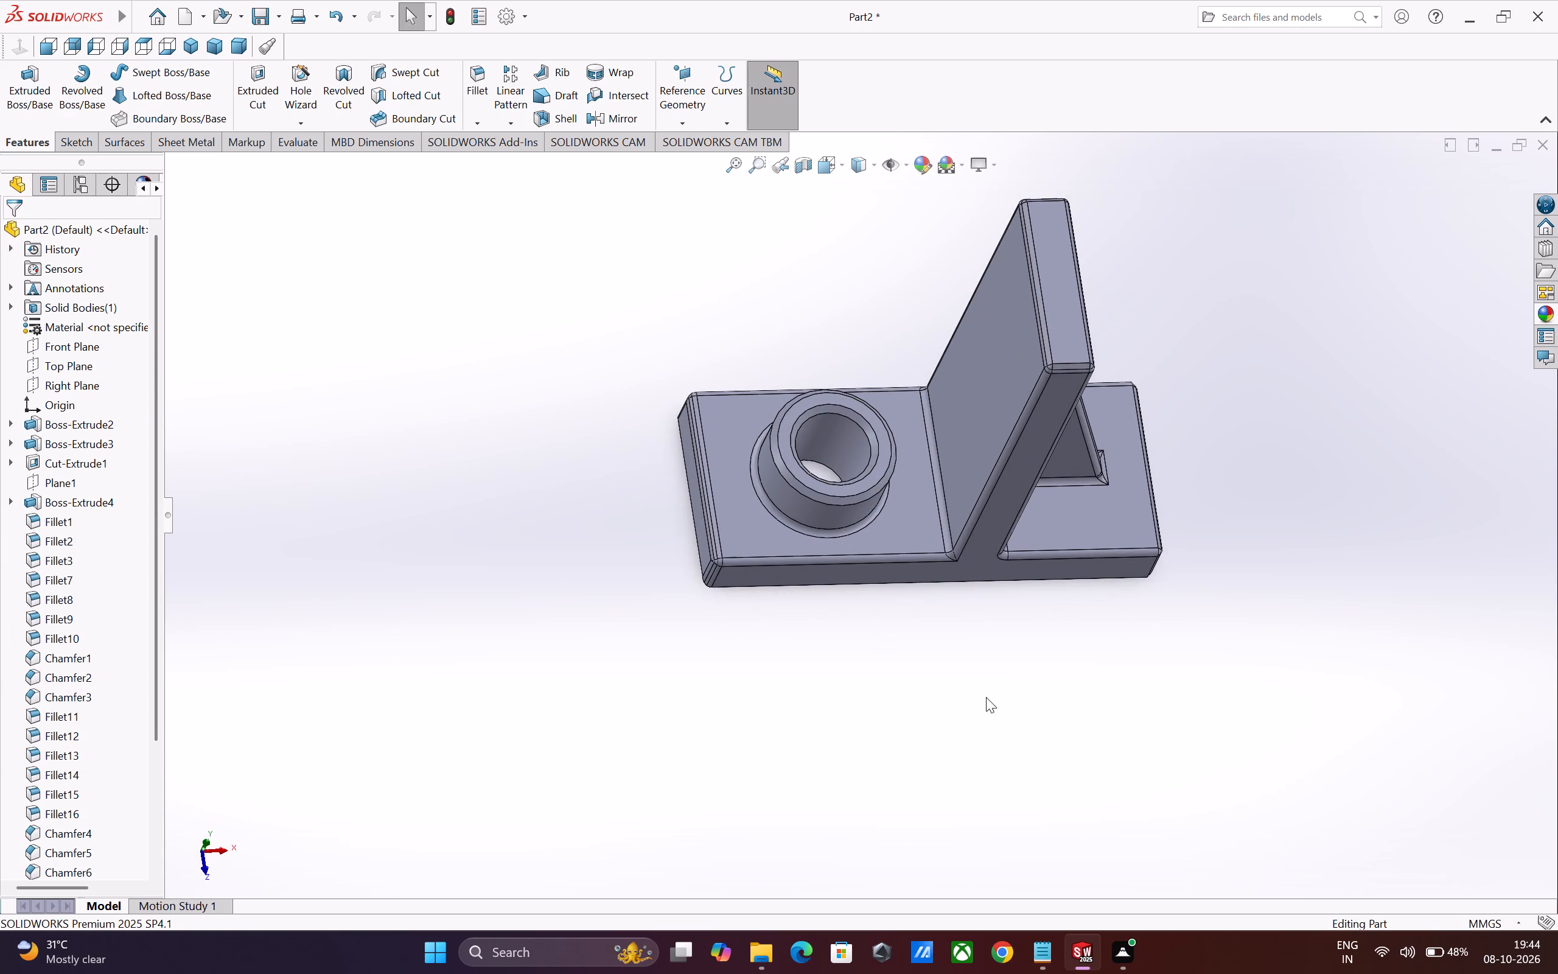
scroll(1050, 684, up, 2)
middle_drag(1091, 656, 815, 751)
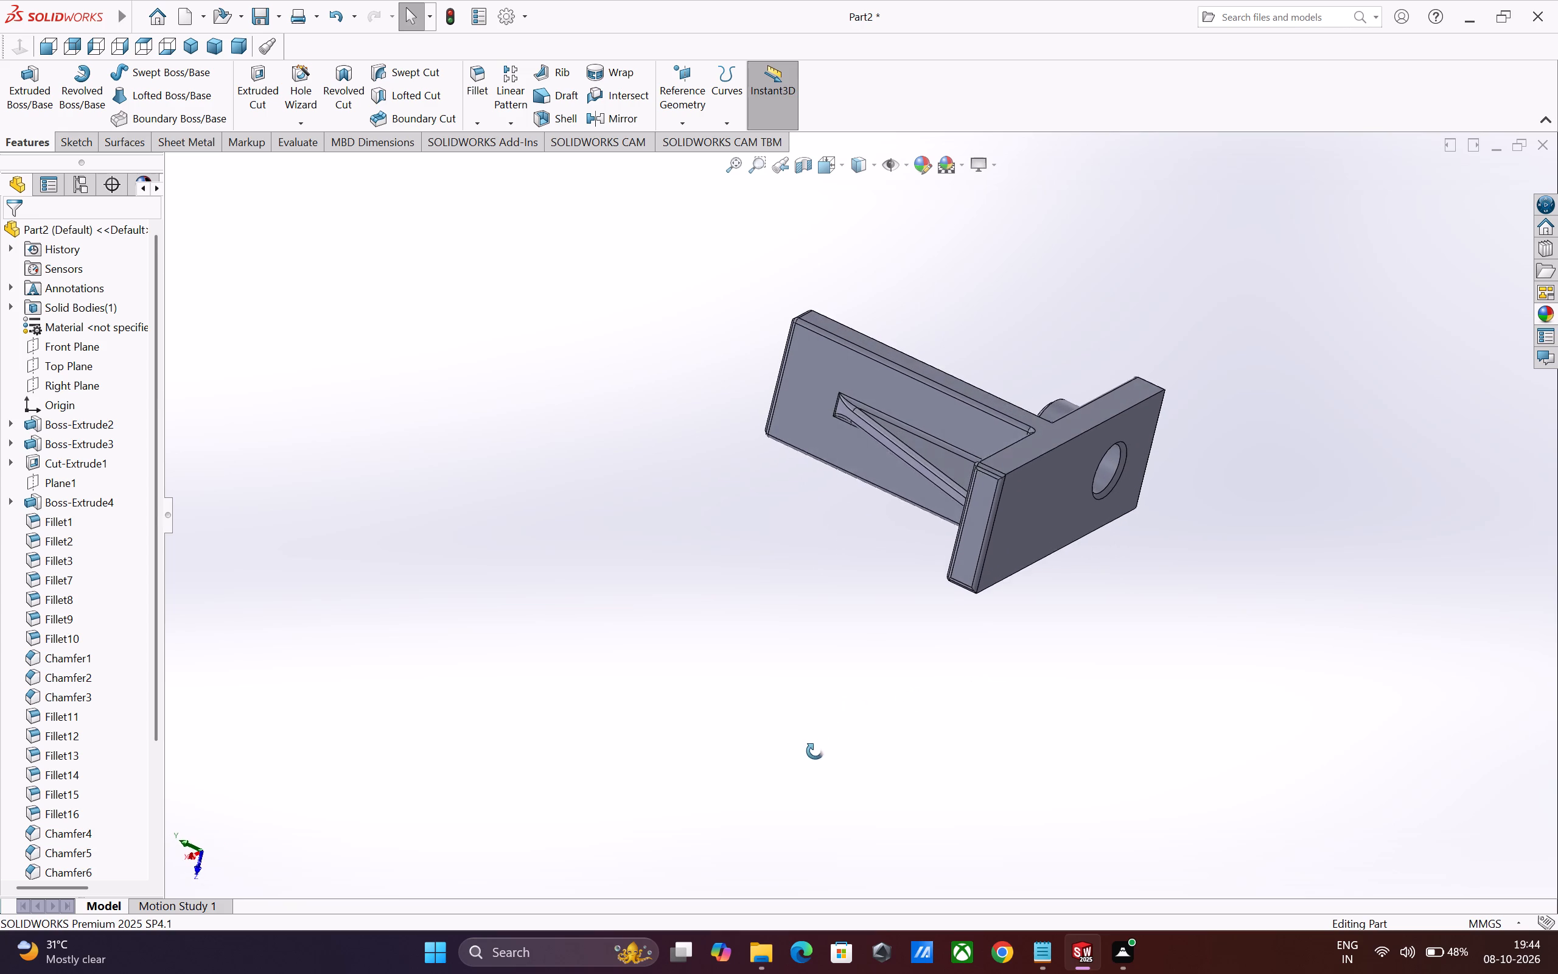
middle_drag(815, 751, 811, 777)
middle_drag(1089, 584, 935, 514)
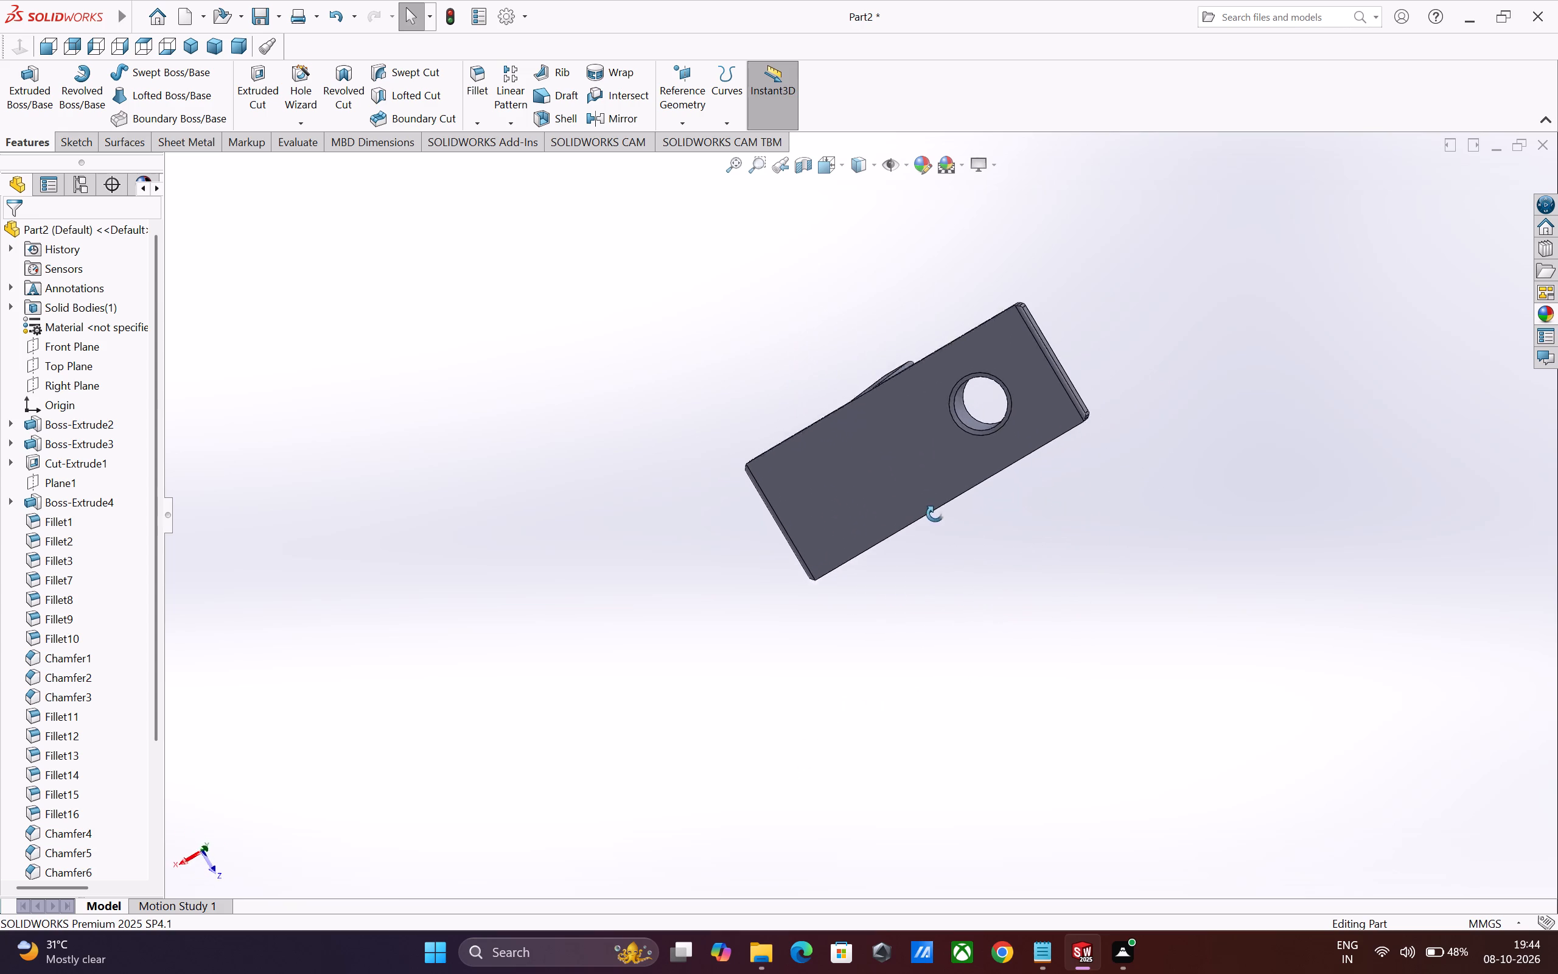
middle_drag(935, 514, 901, 421)
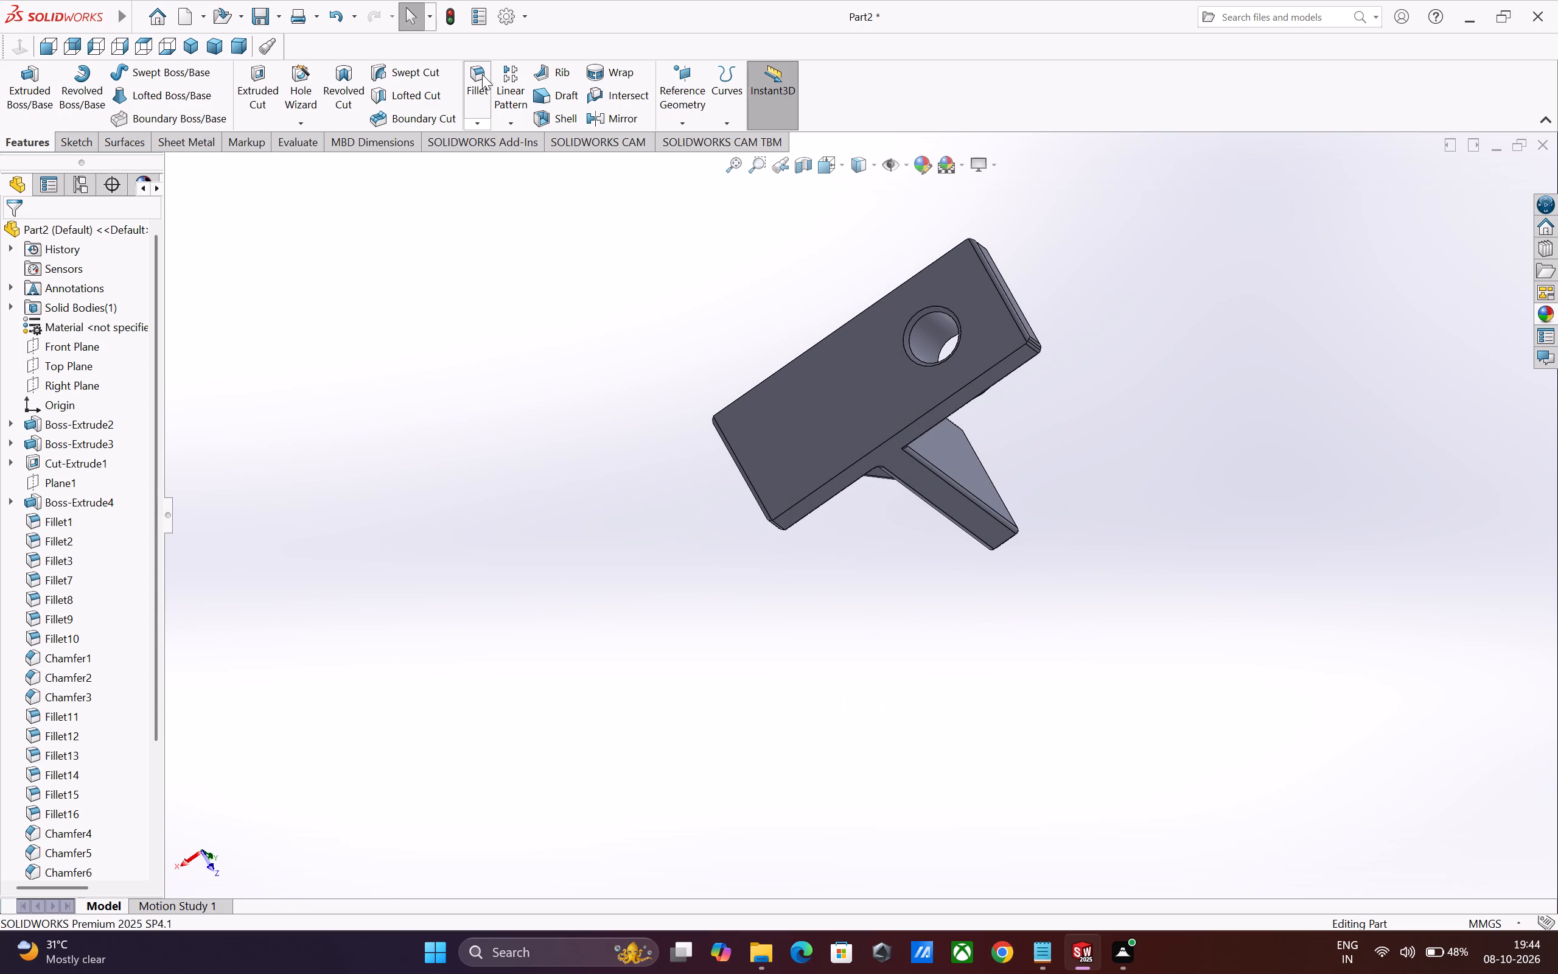
click(480, 72)
scroll(855, 433, down, 3)
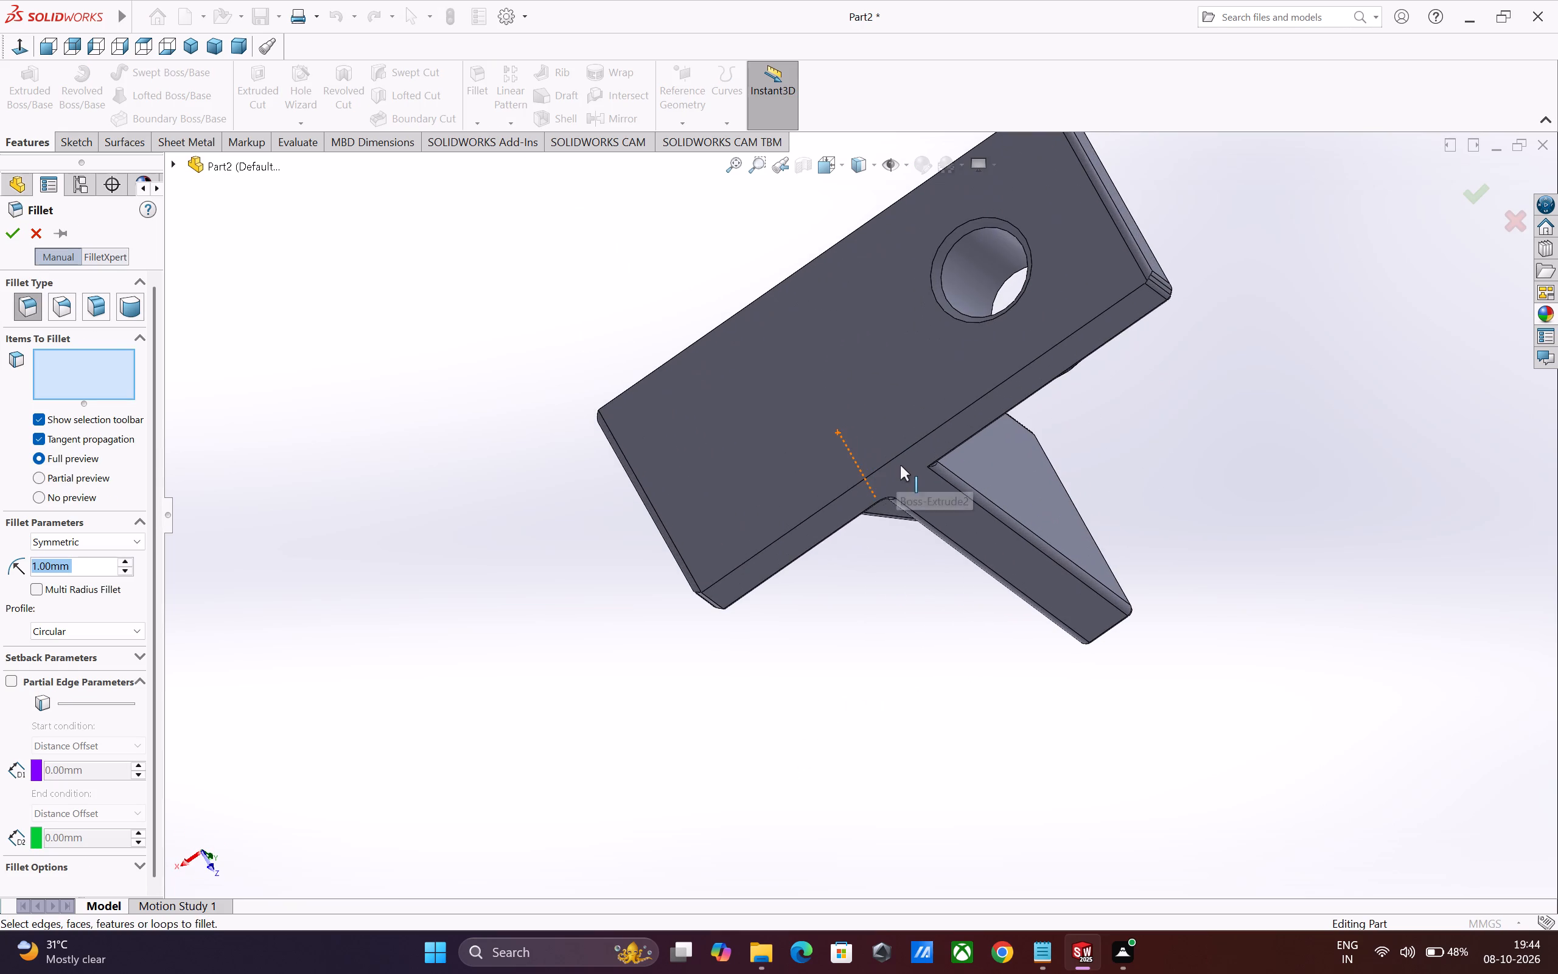
click(949, 418)
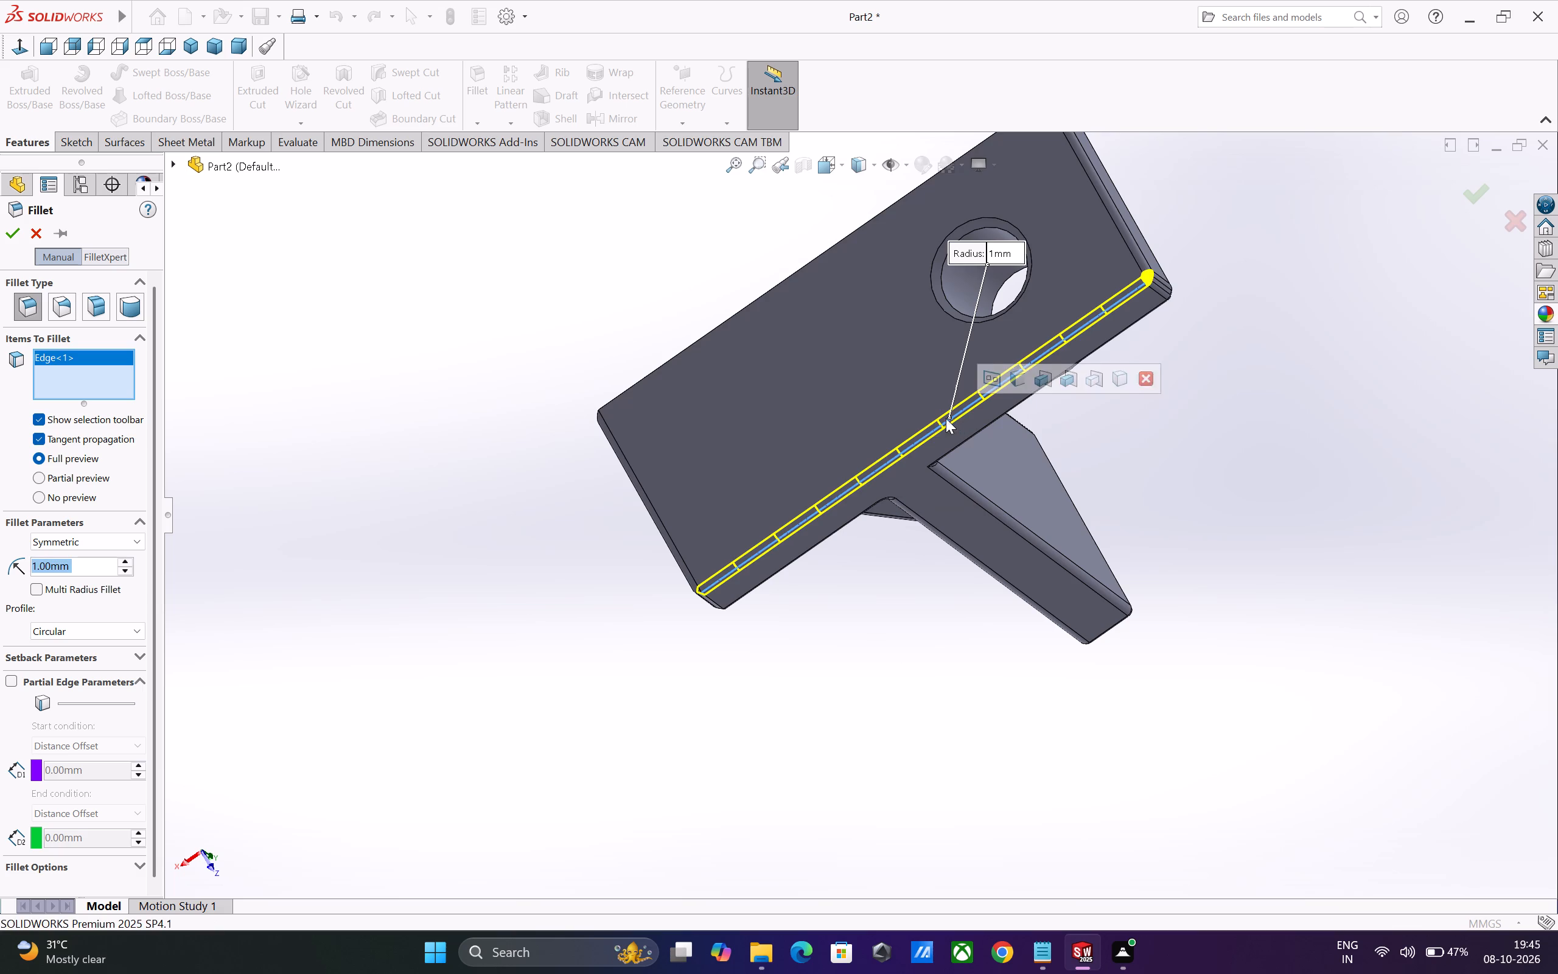
click(11, 230)
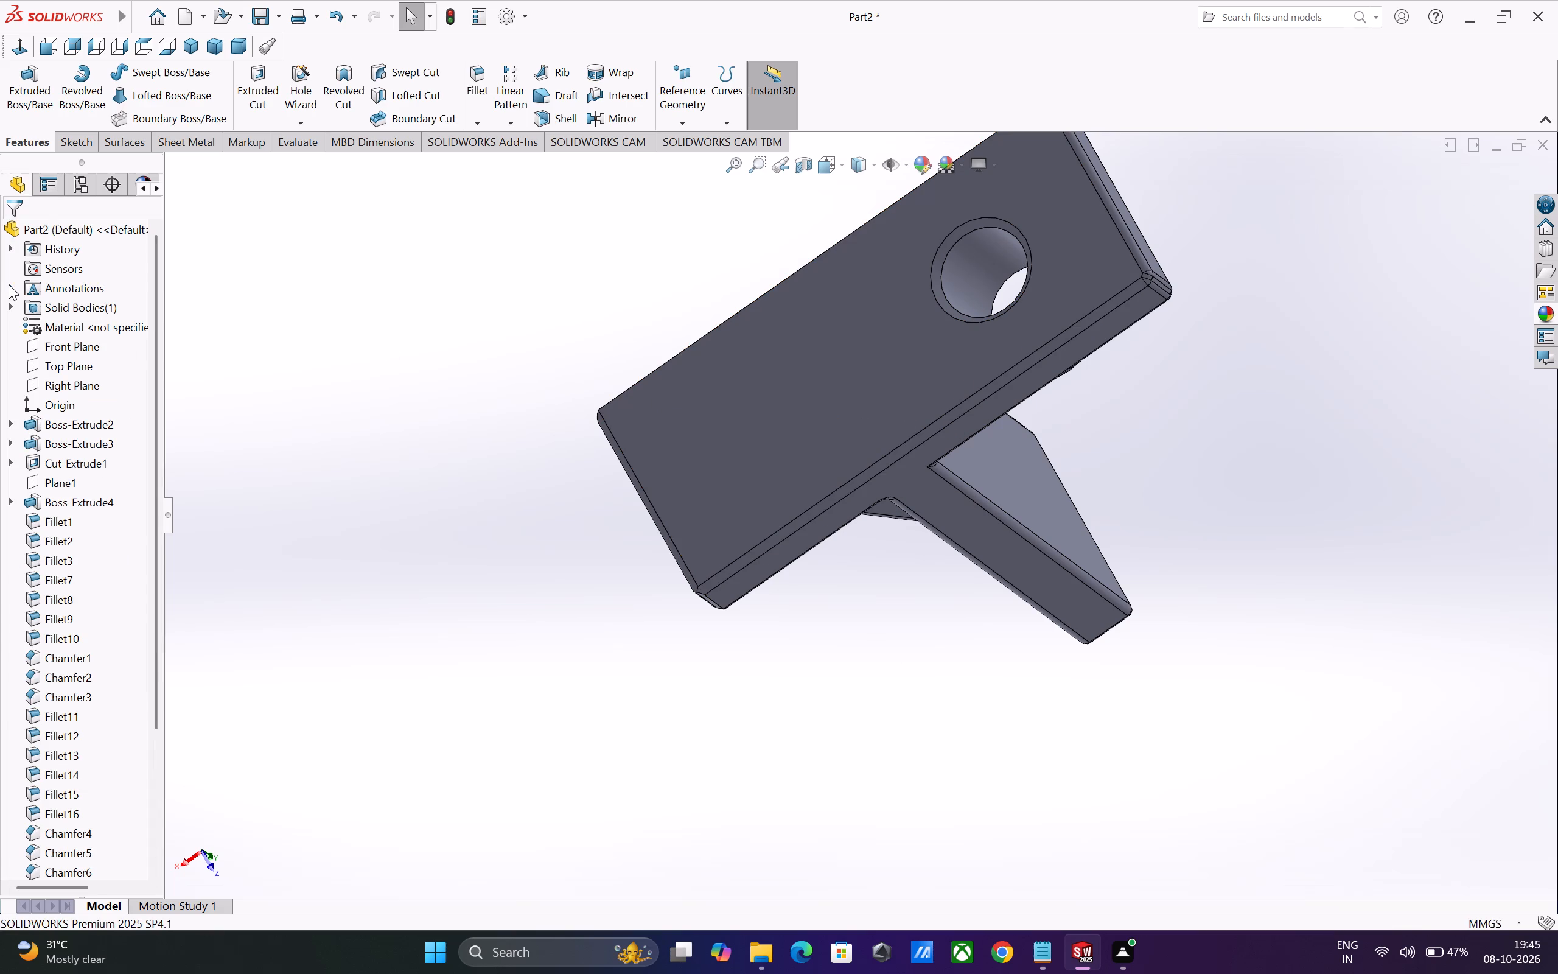
Fillet the base plate's opposite long bottom edge, on the back side, with a 1 mm radius and tangent propagation.
click(470, 83)
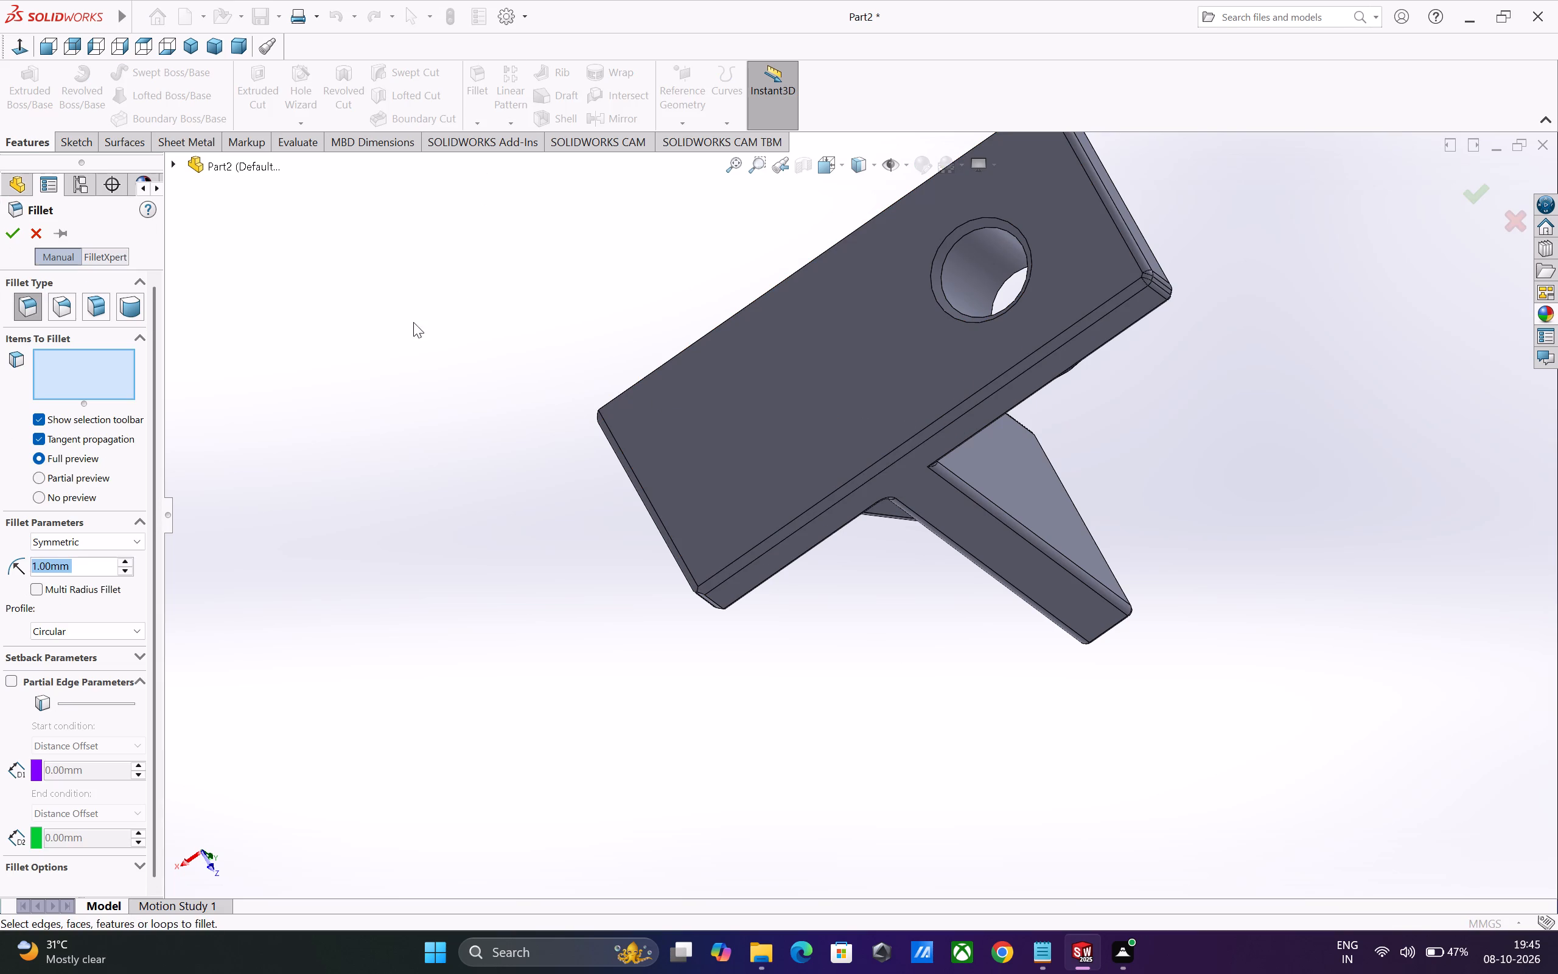
middle_drag(429, 345, 538, 490)
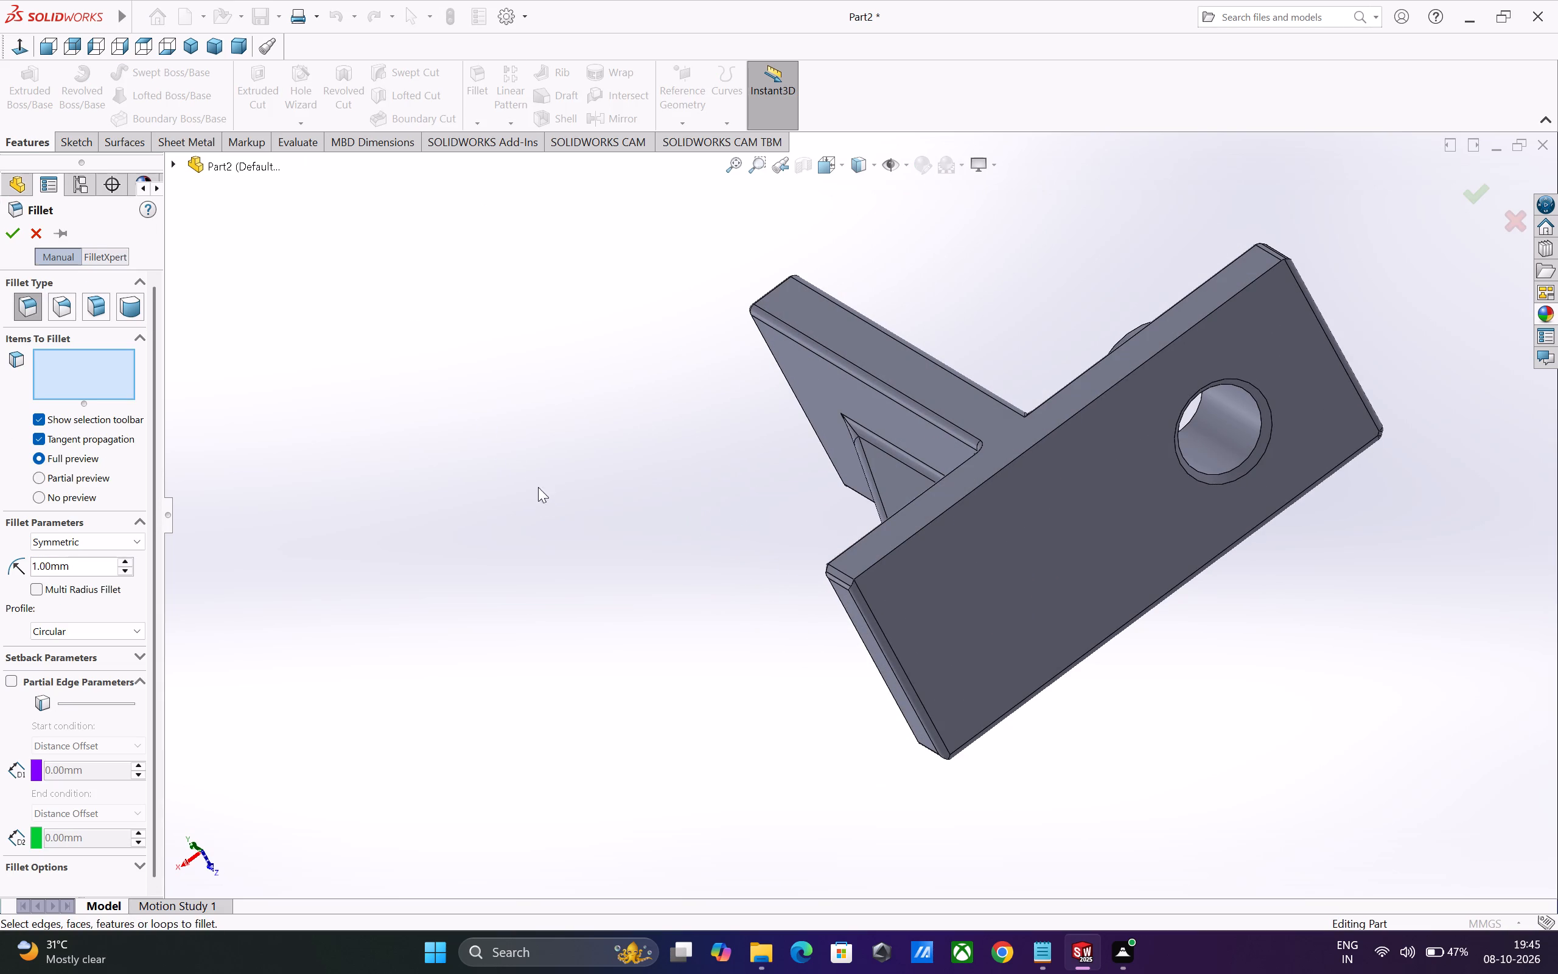
click(1081, 418)
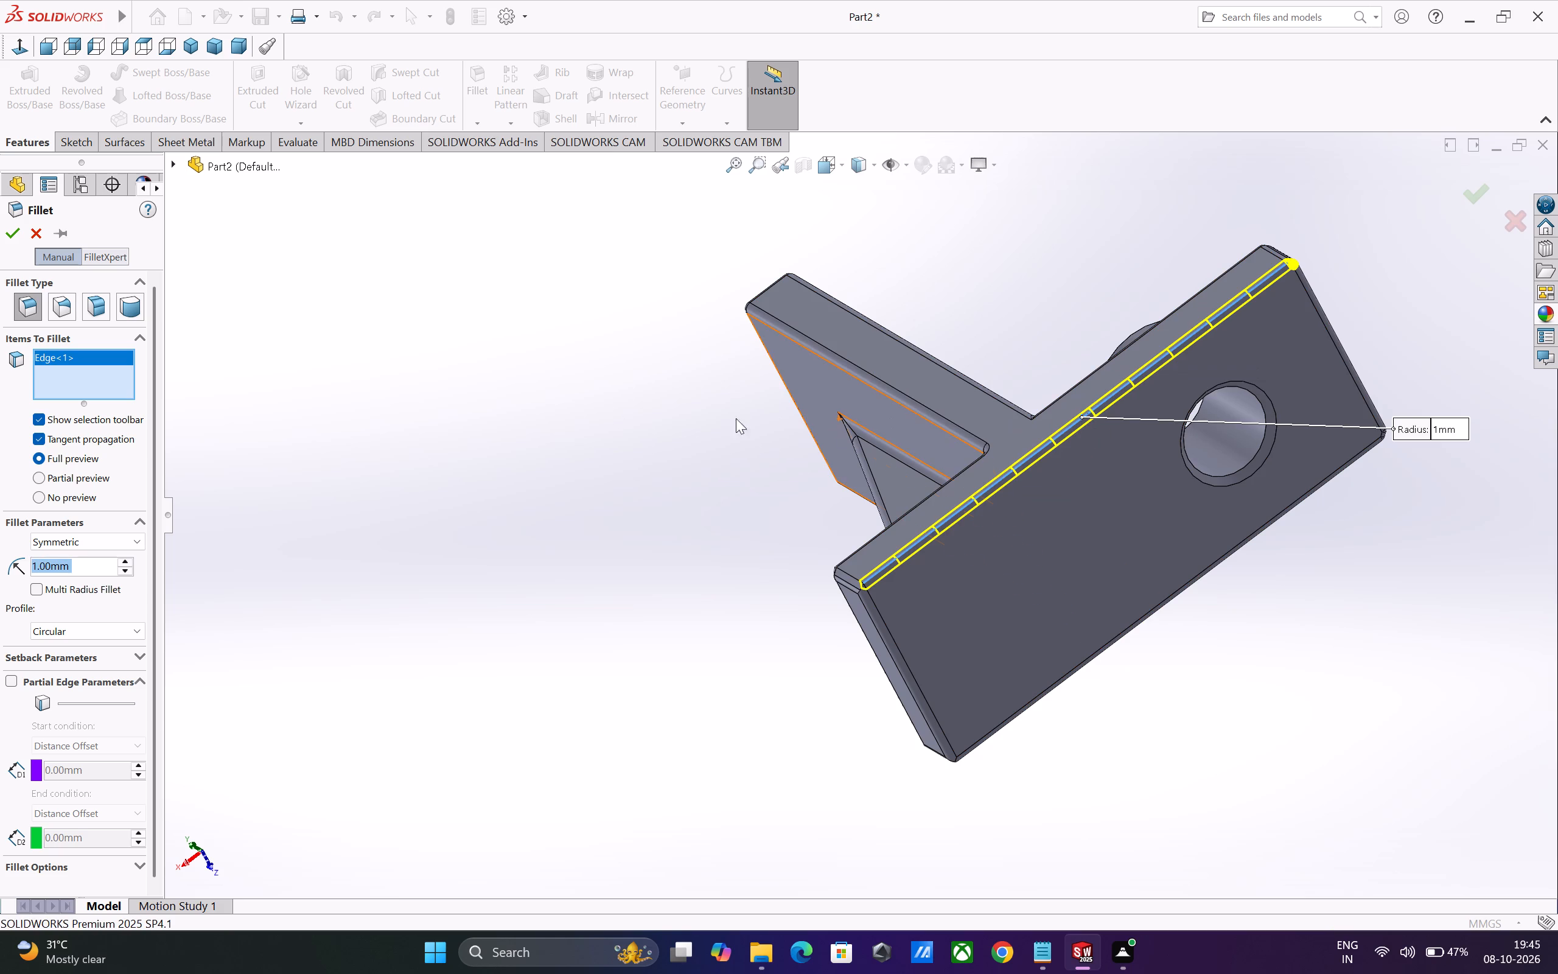
click(12, 234)
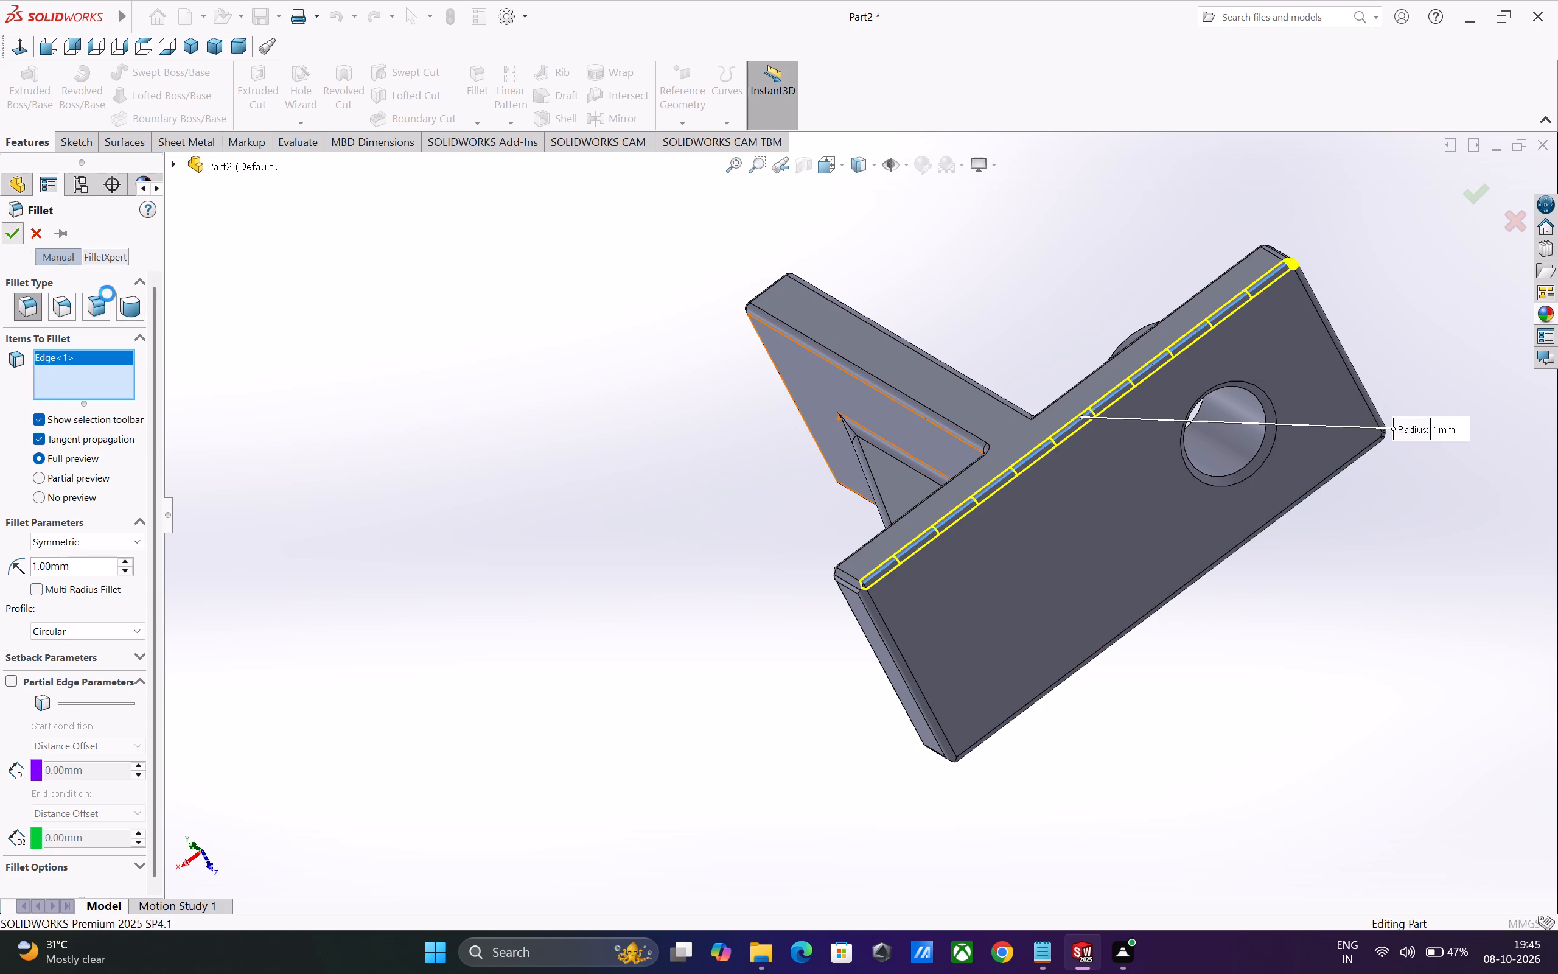
Examine the filleted bracket from several sides, including the ring boss, rib and base plate edges.
middle_drag(767, 636, 953, 576)
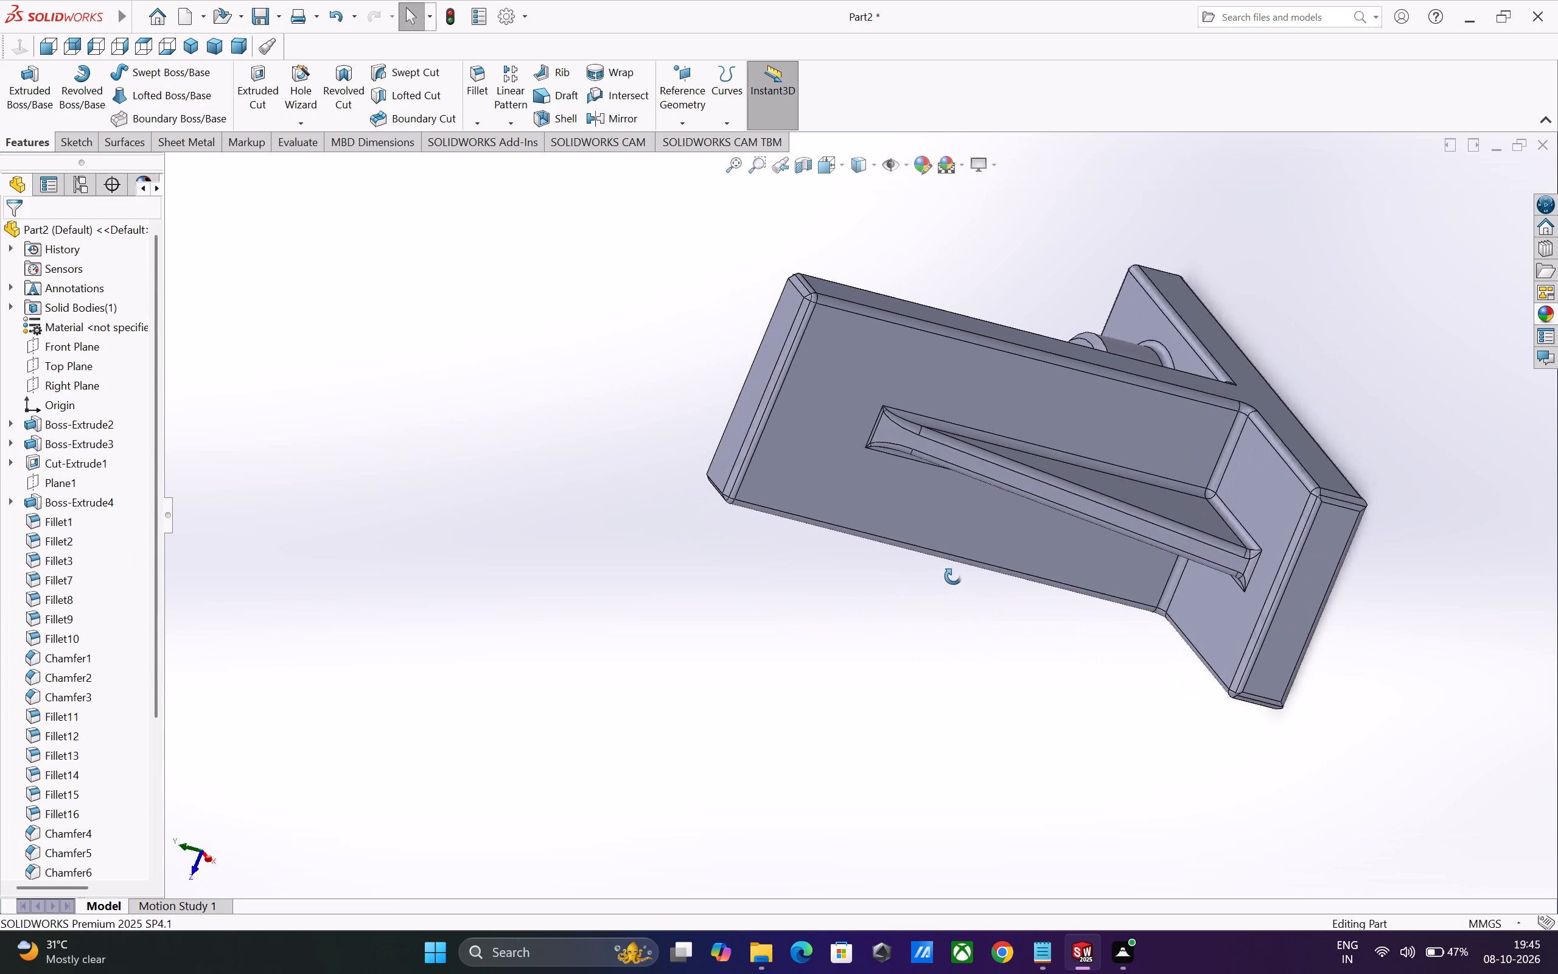
middle_drag(953, 576, 1105, 387)
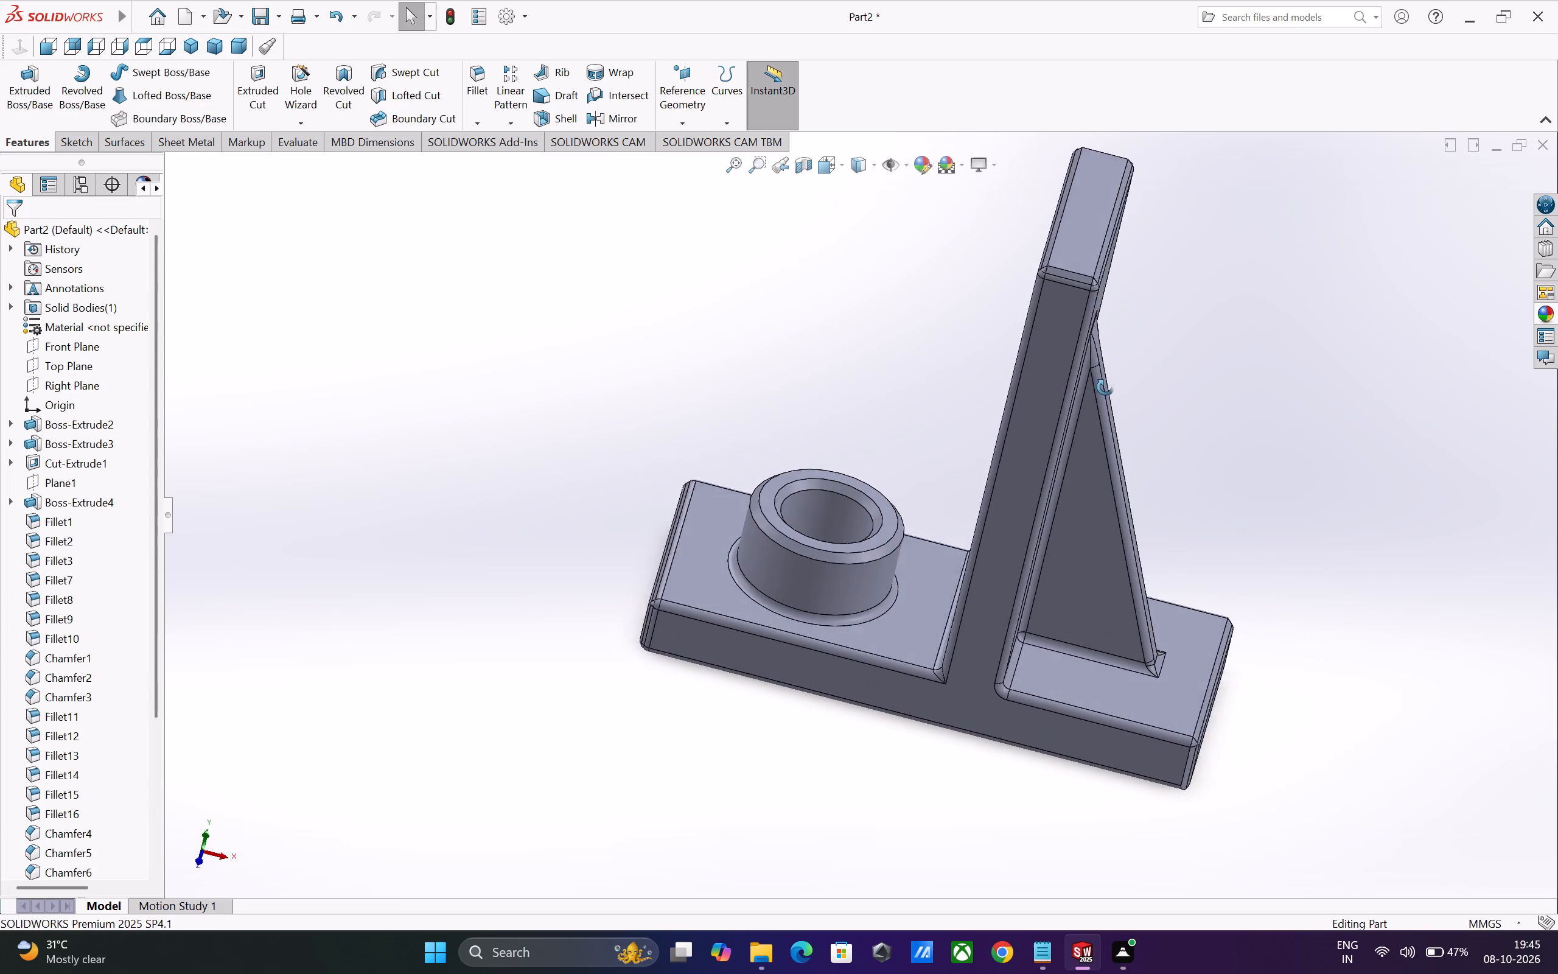
middle_drag(1105, 387, 1095, 377)
scroll(873, 704, up, 2)
scroll(1287, 564, down, 1)
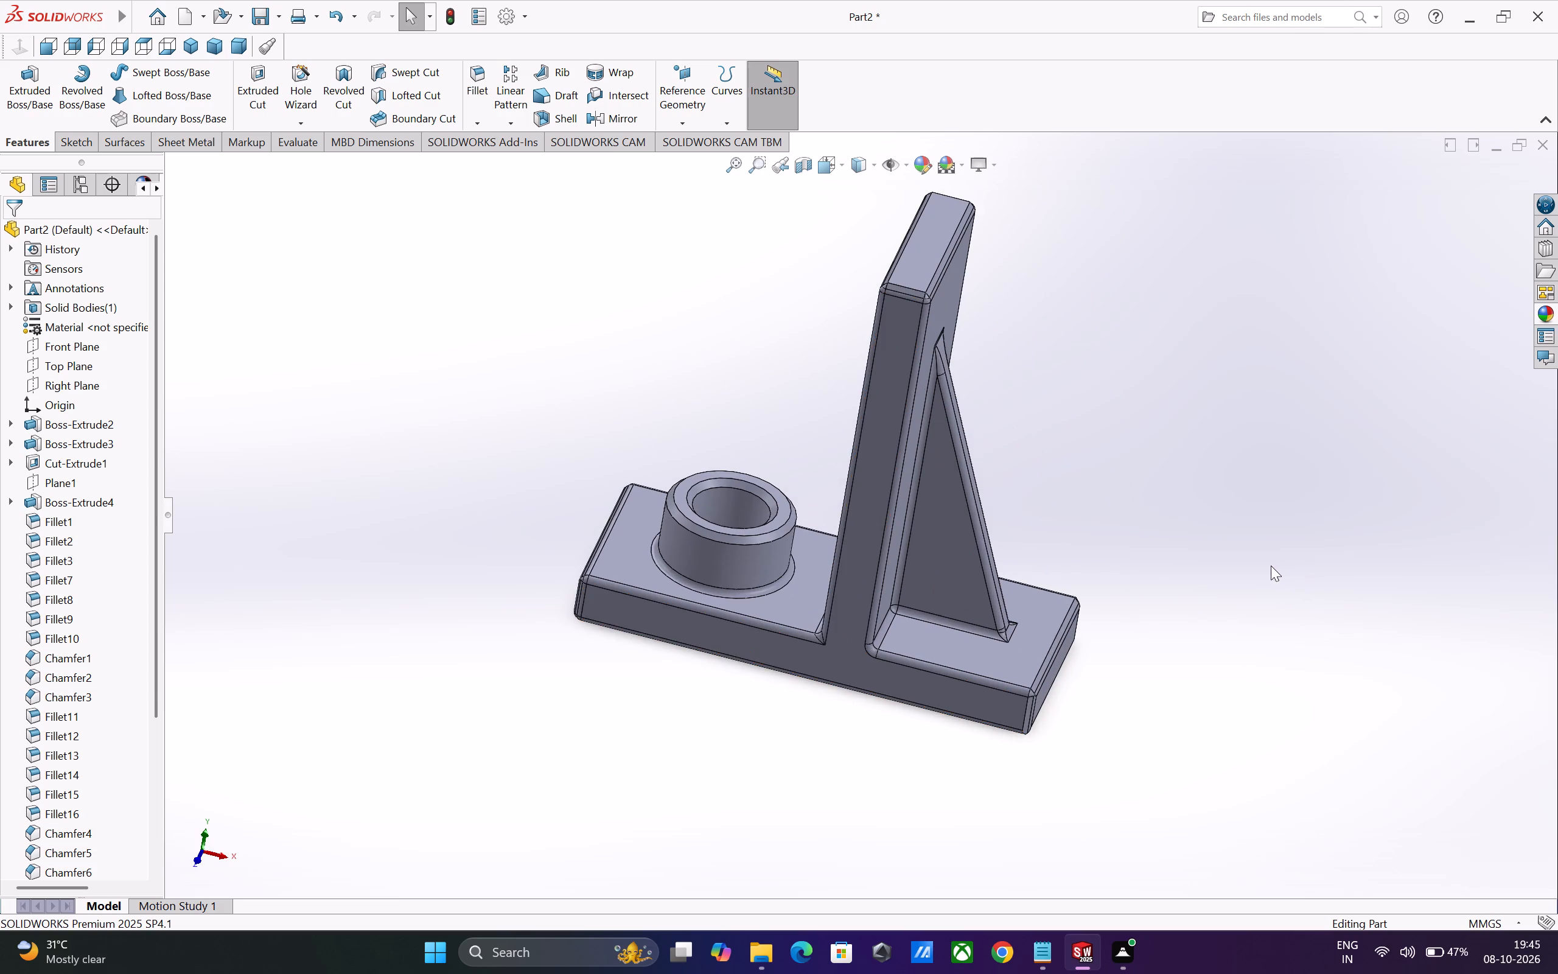
middle_drag(1262, 564, 1192, 748)
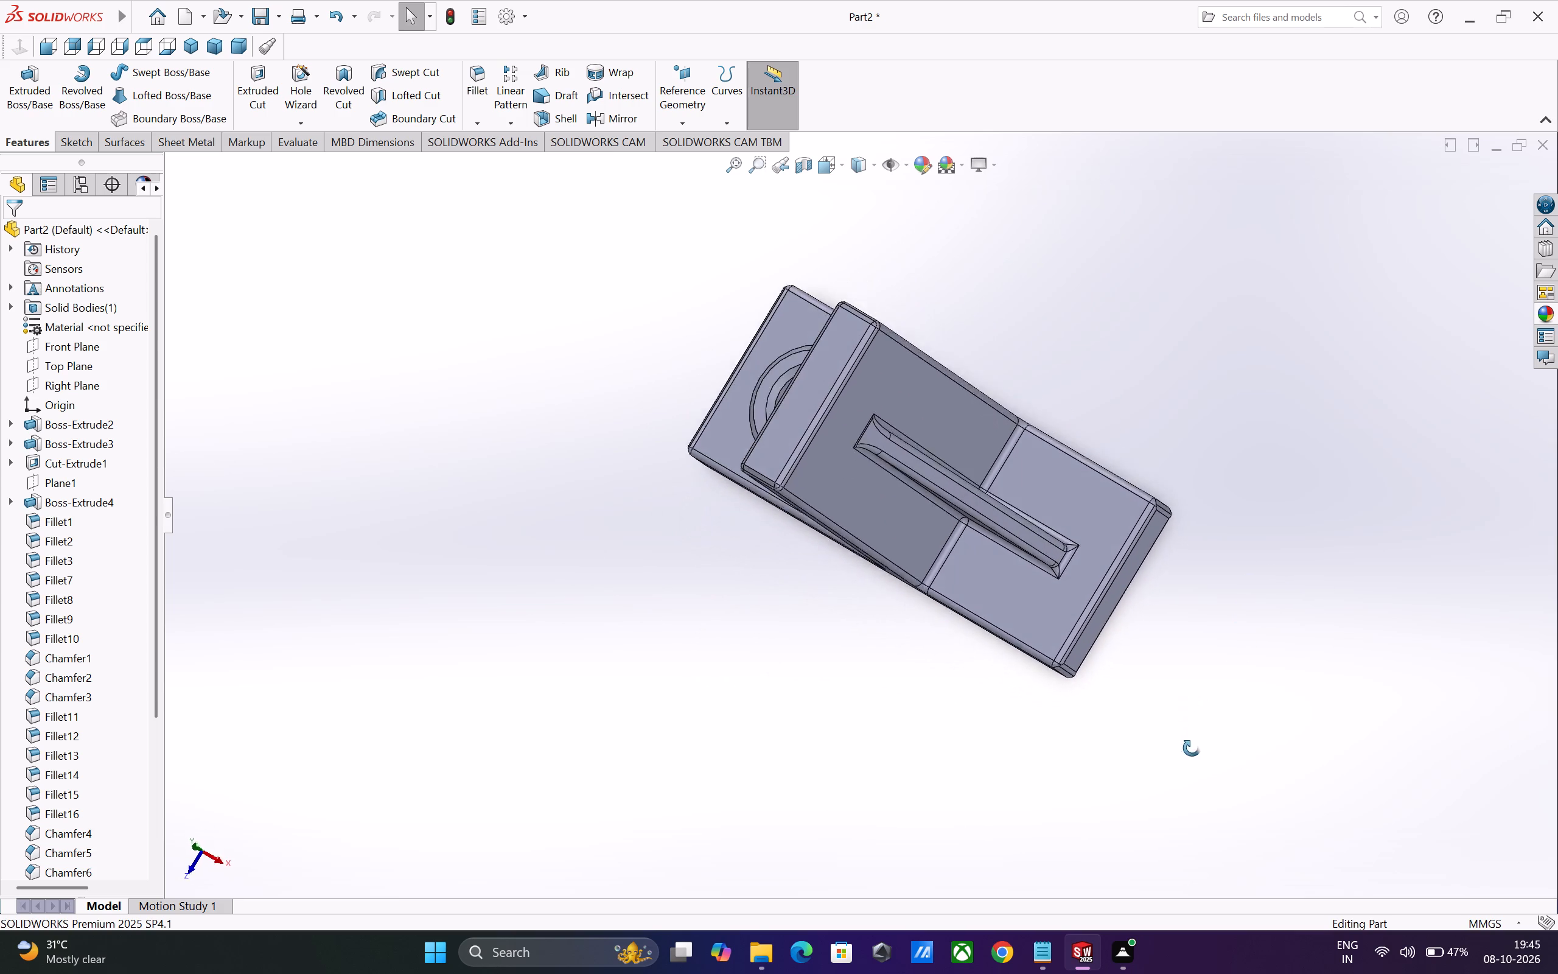
middle_drag(1192, 748, 1309, 741)
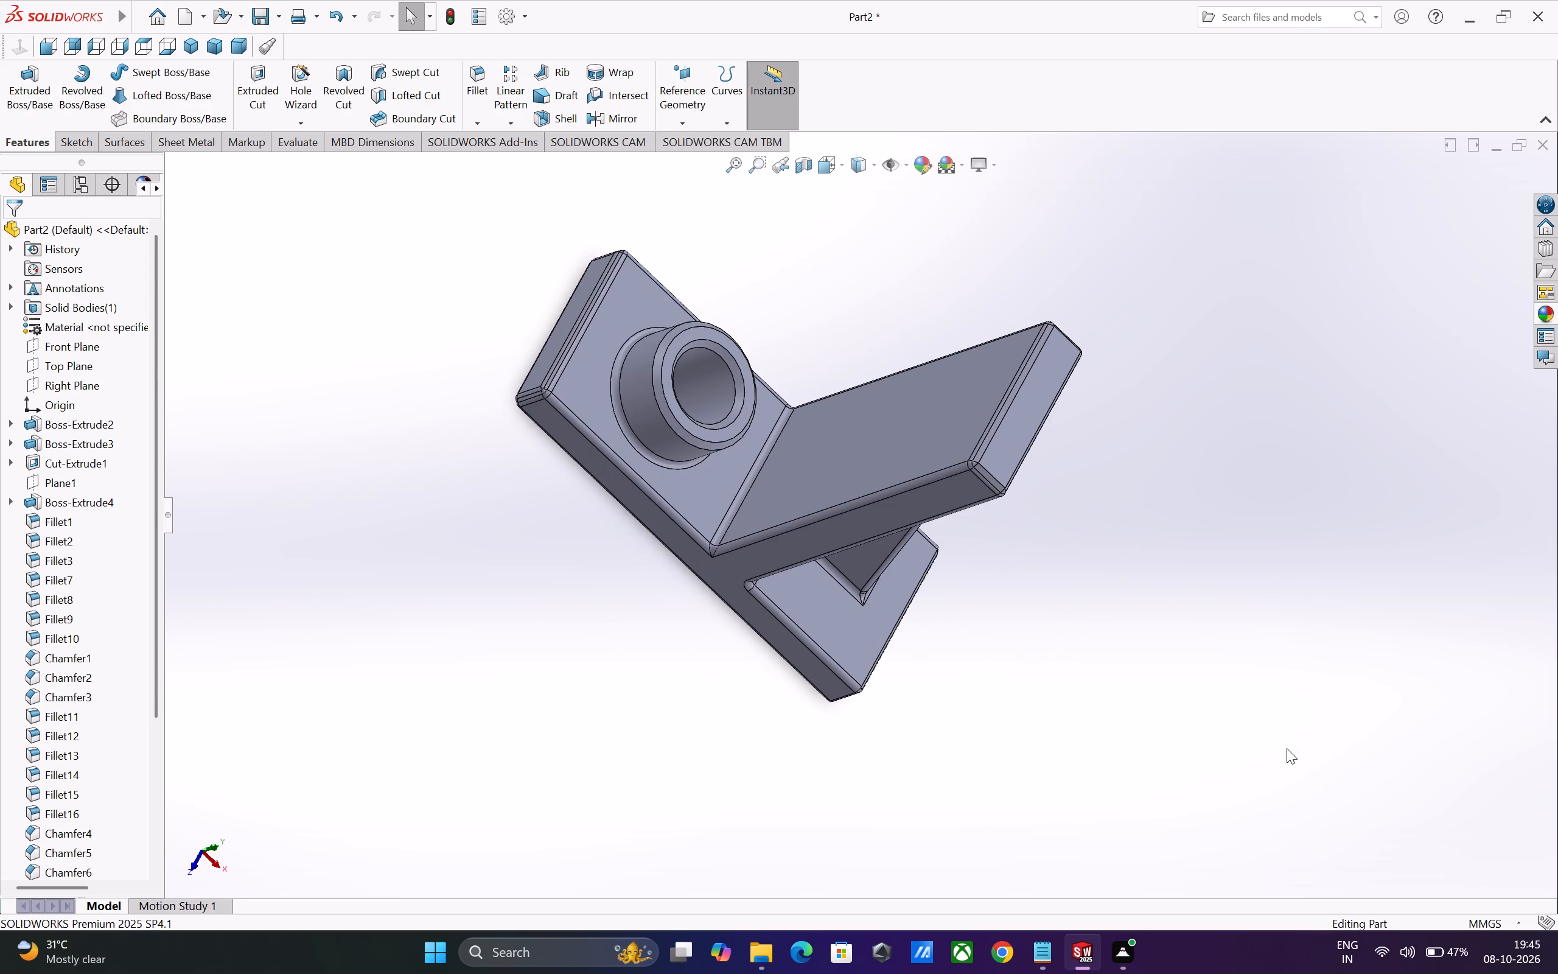
middle_drag(1284, 745, 1209, 555)
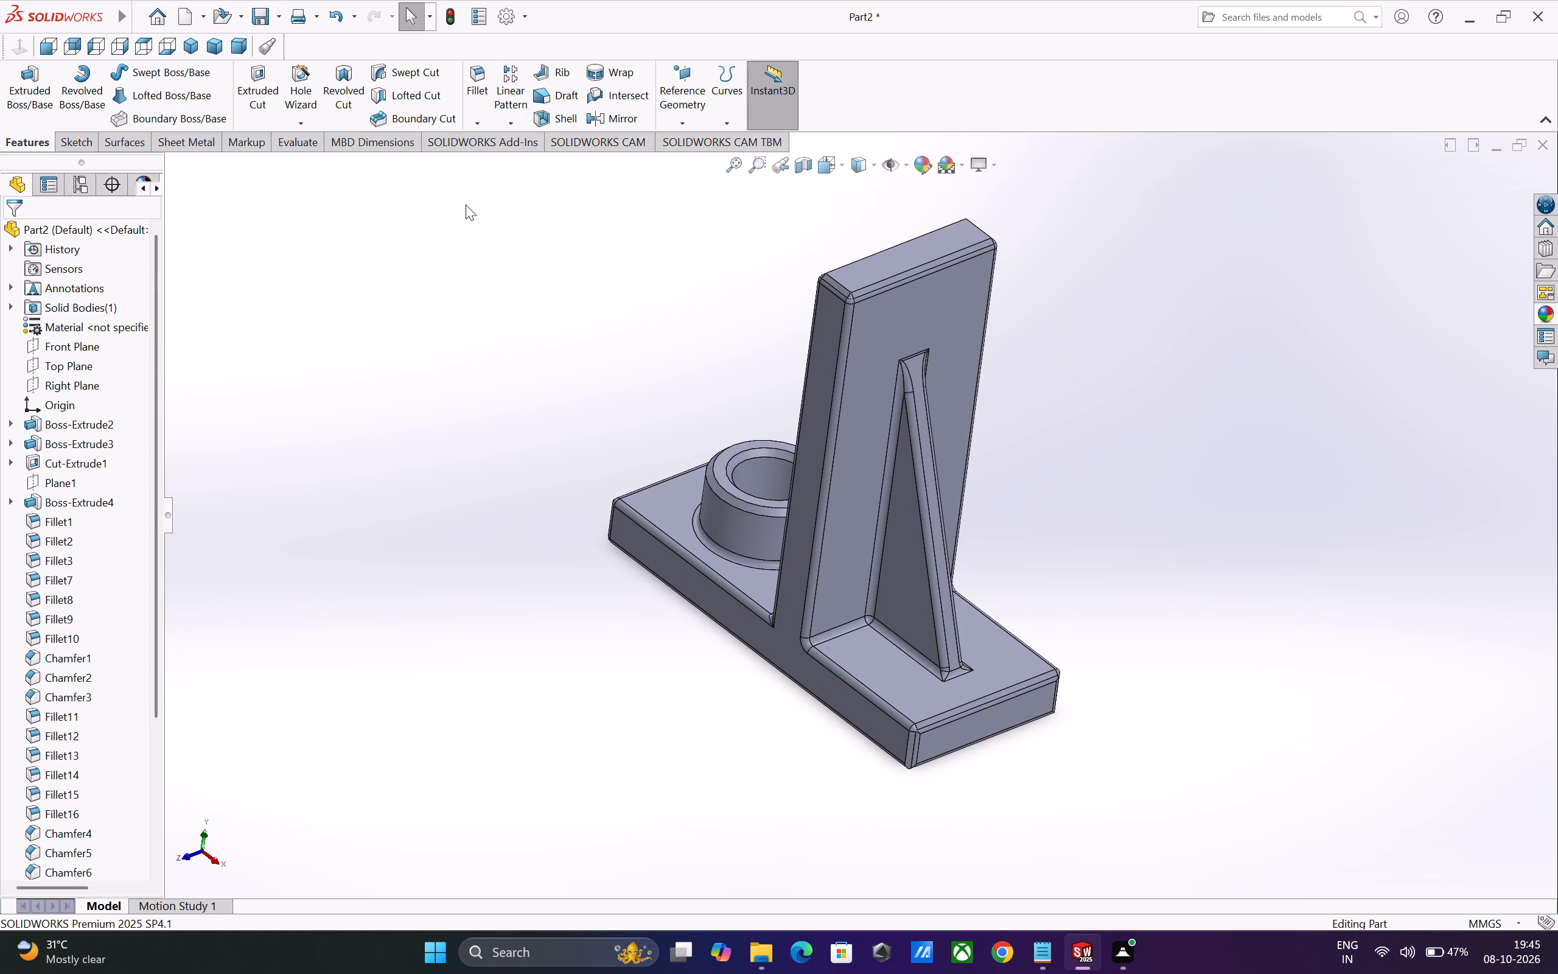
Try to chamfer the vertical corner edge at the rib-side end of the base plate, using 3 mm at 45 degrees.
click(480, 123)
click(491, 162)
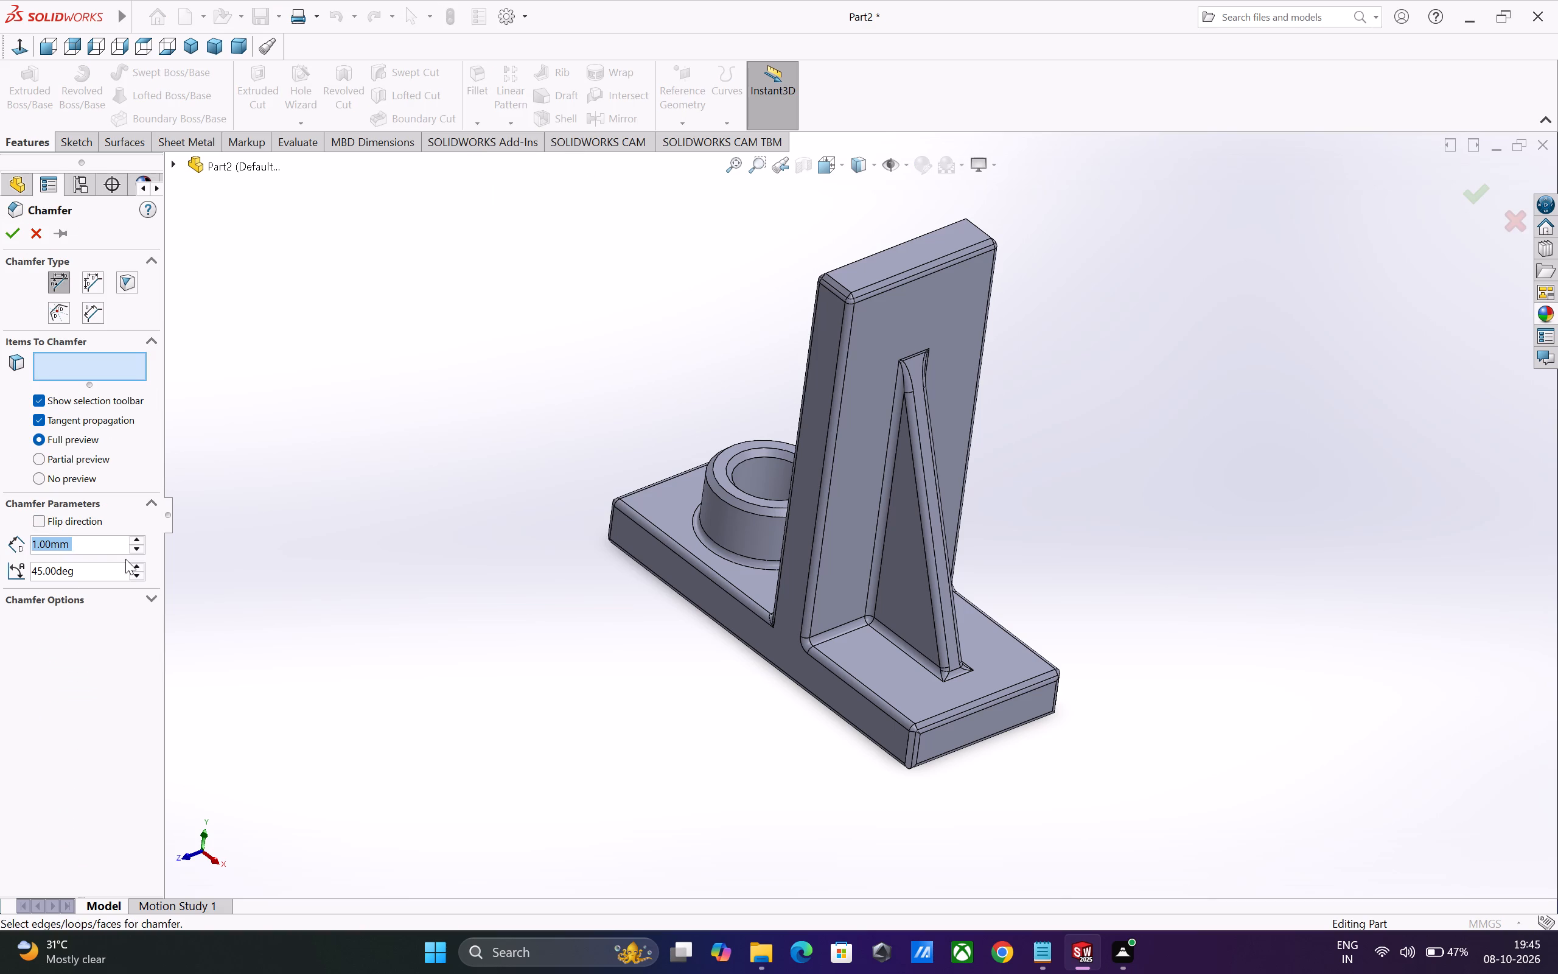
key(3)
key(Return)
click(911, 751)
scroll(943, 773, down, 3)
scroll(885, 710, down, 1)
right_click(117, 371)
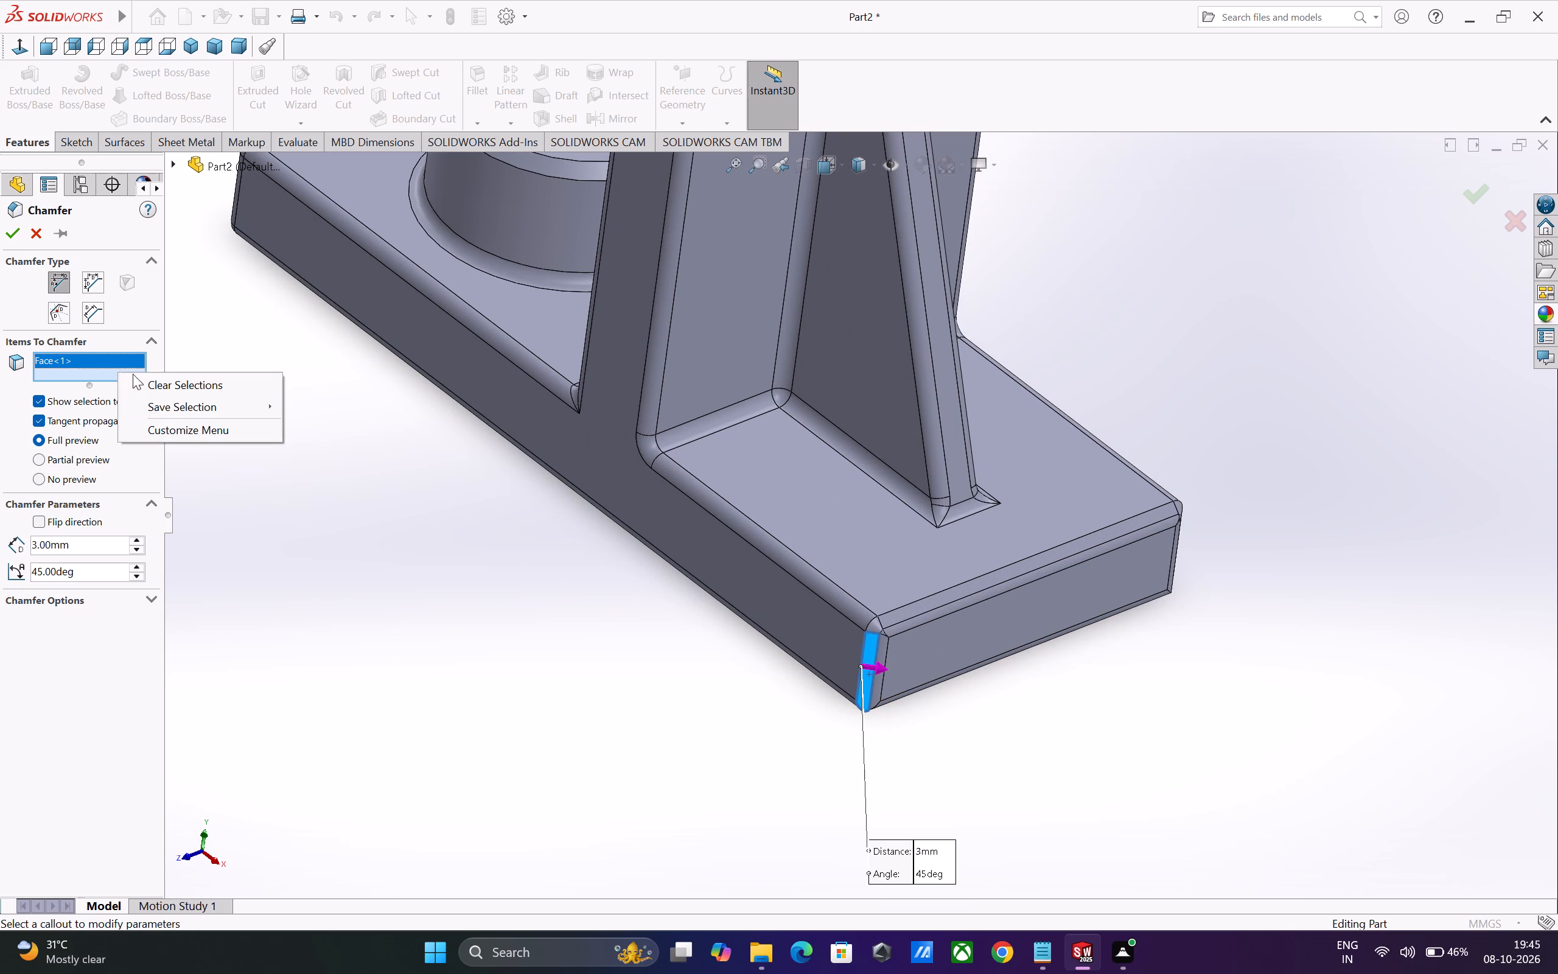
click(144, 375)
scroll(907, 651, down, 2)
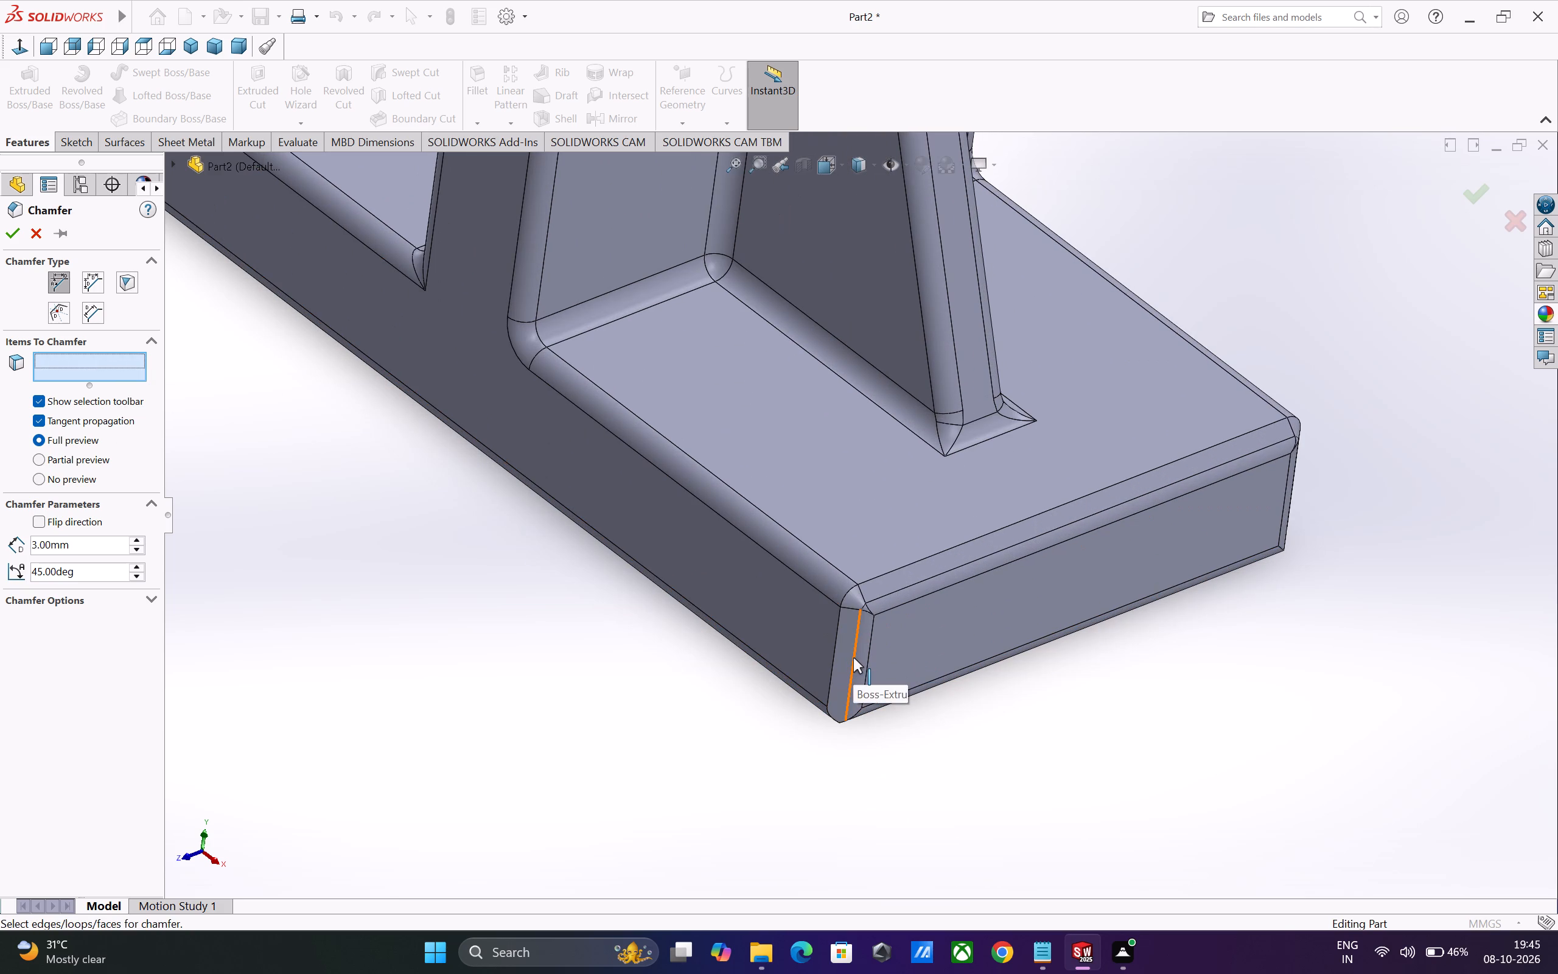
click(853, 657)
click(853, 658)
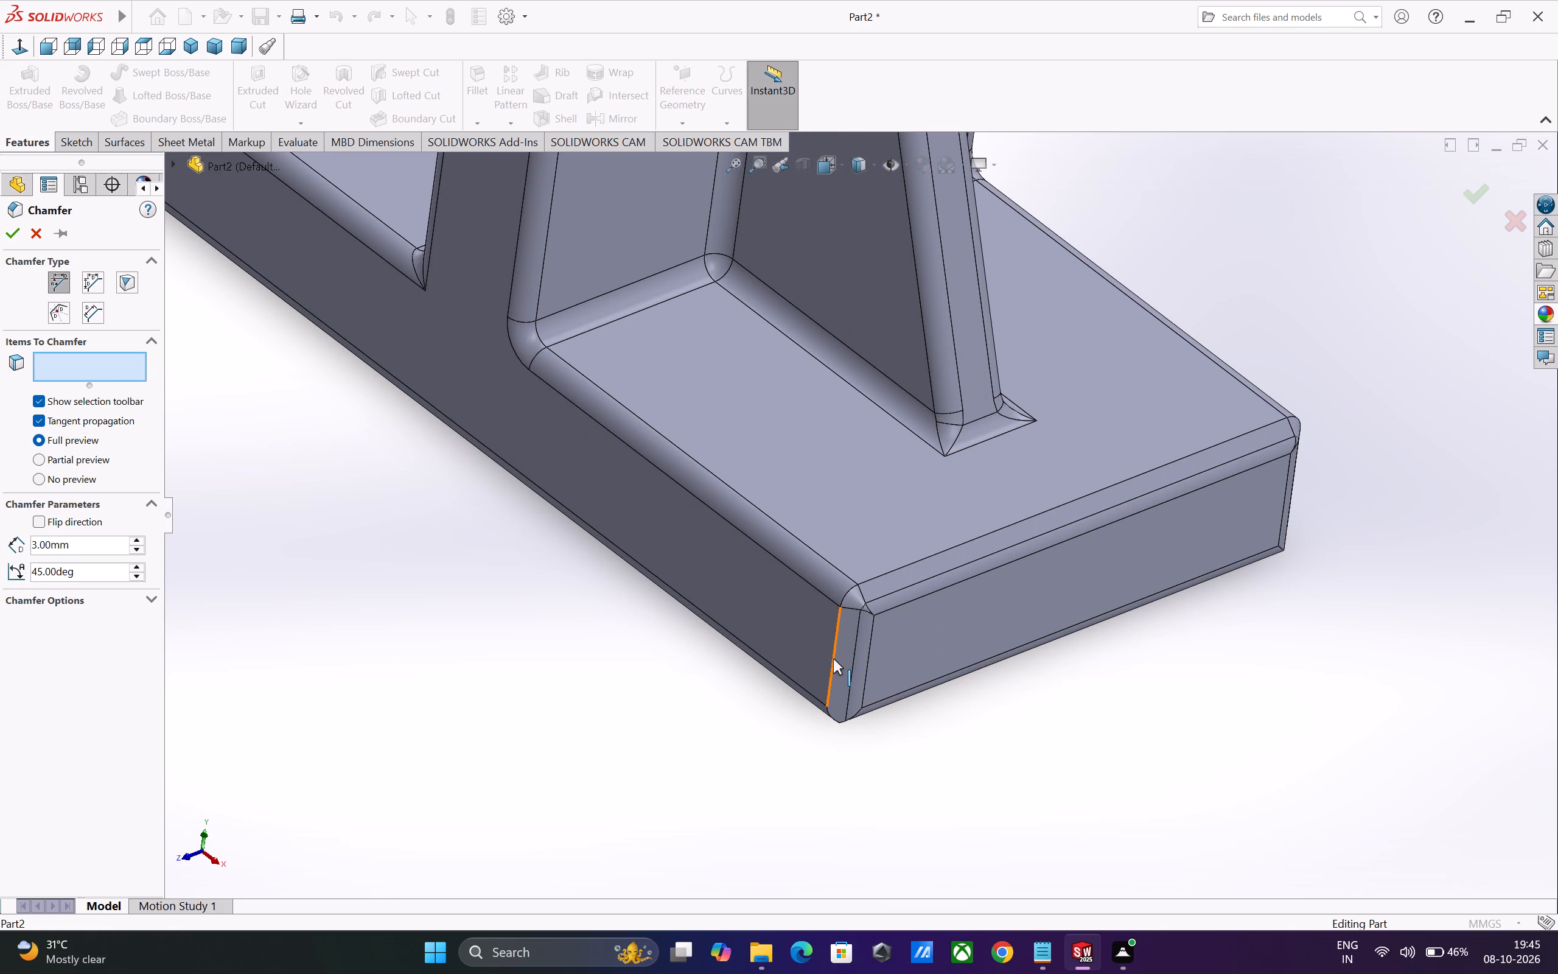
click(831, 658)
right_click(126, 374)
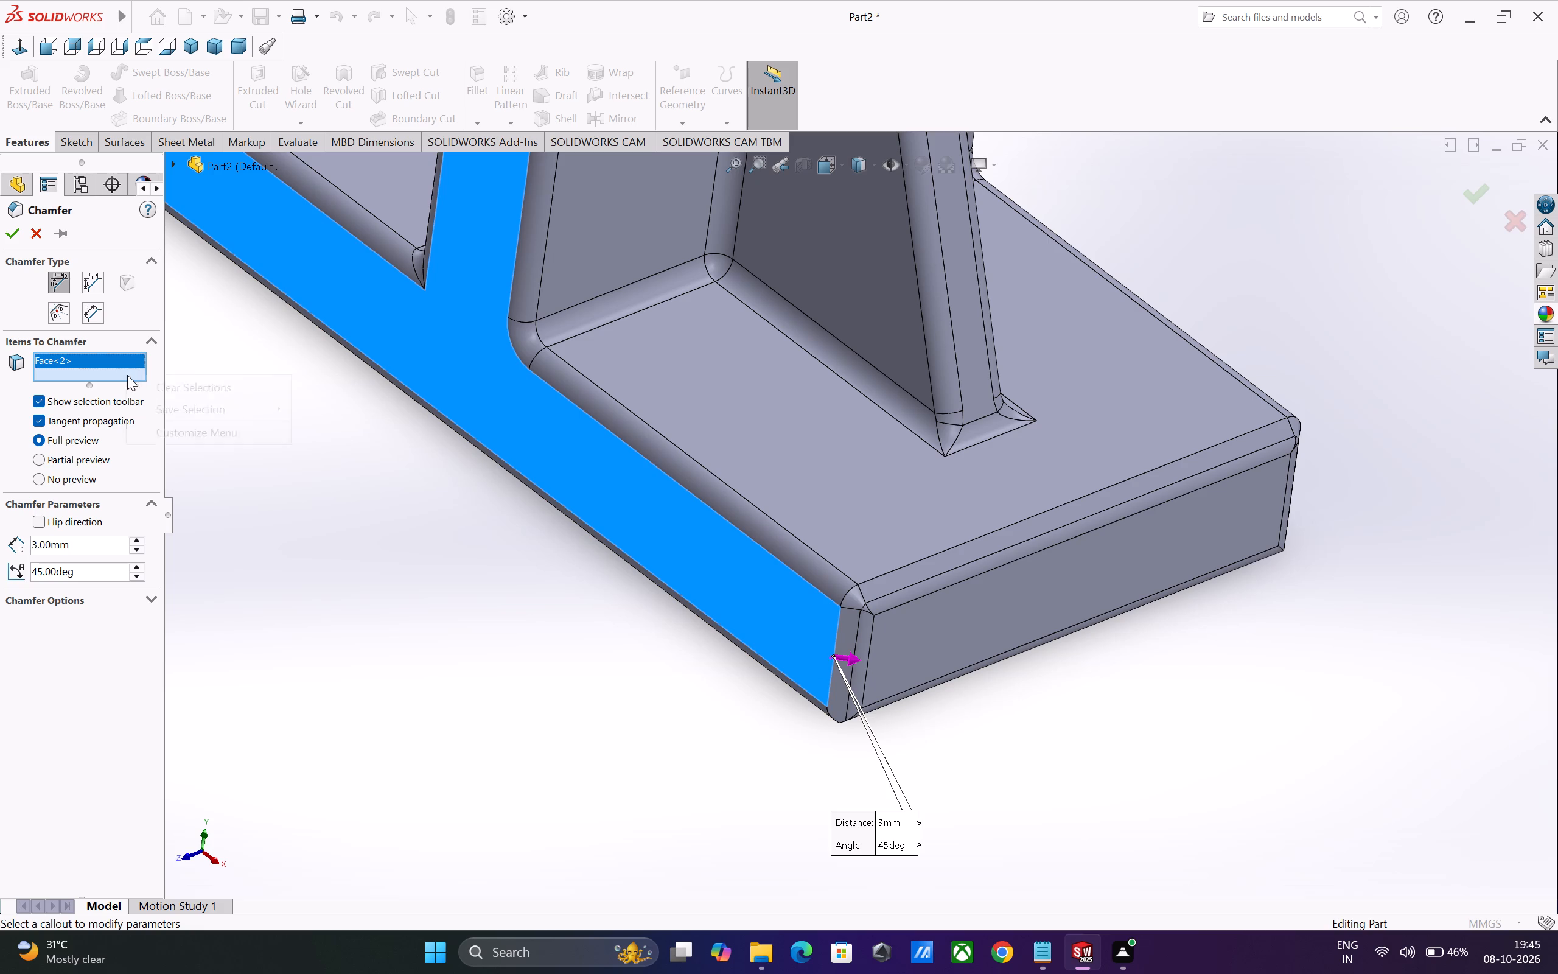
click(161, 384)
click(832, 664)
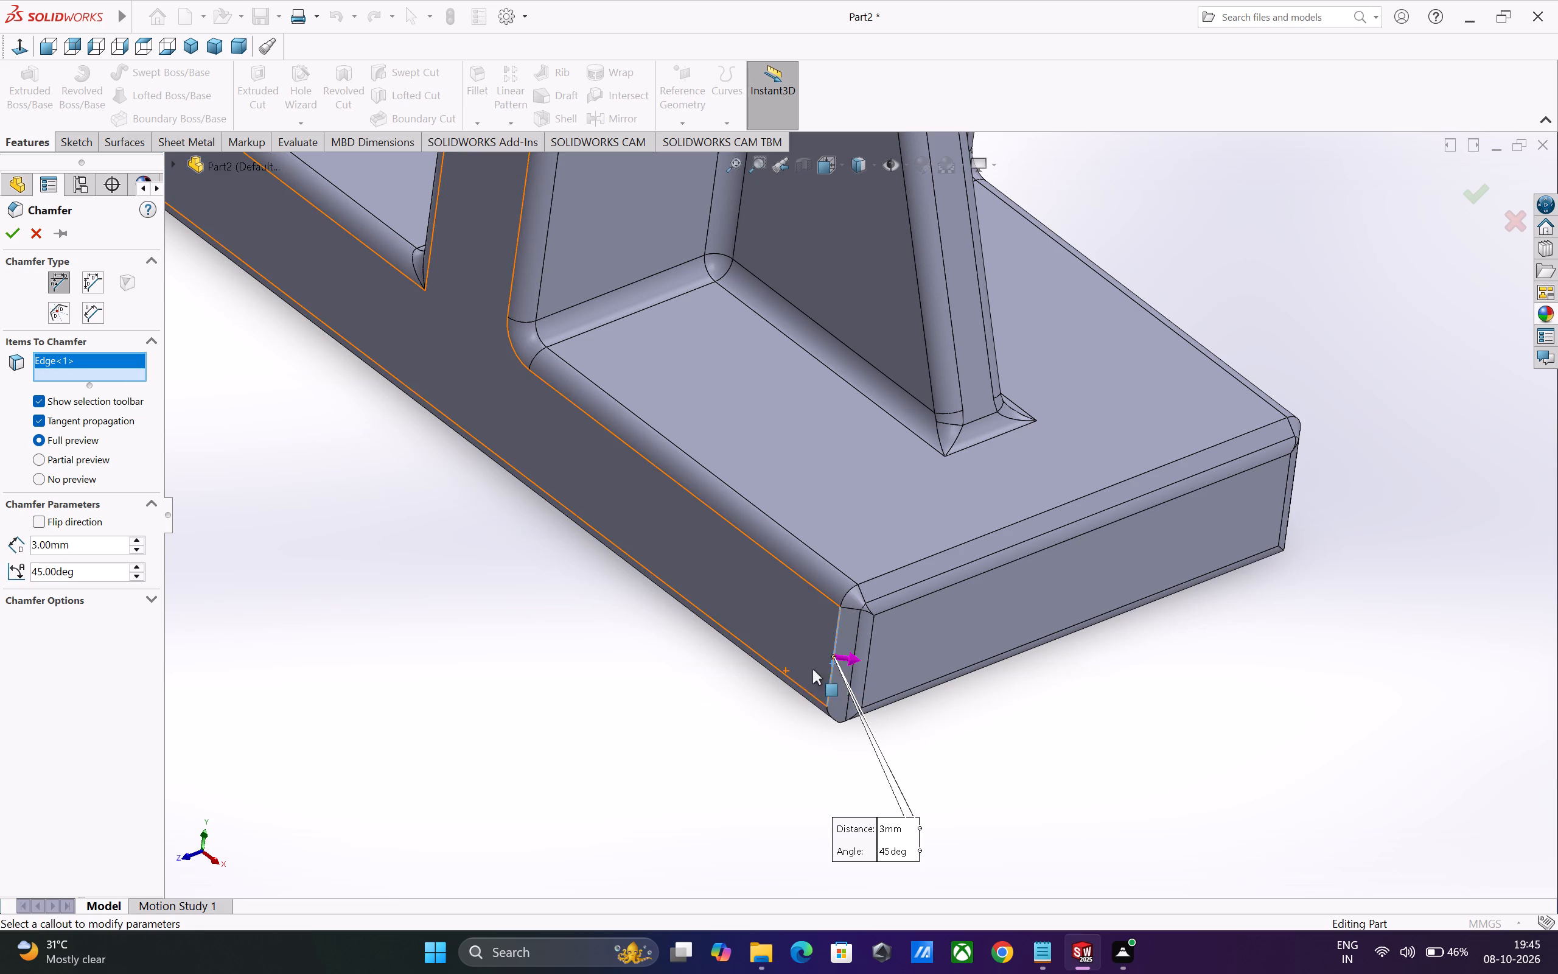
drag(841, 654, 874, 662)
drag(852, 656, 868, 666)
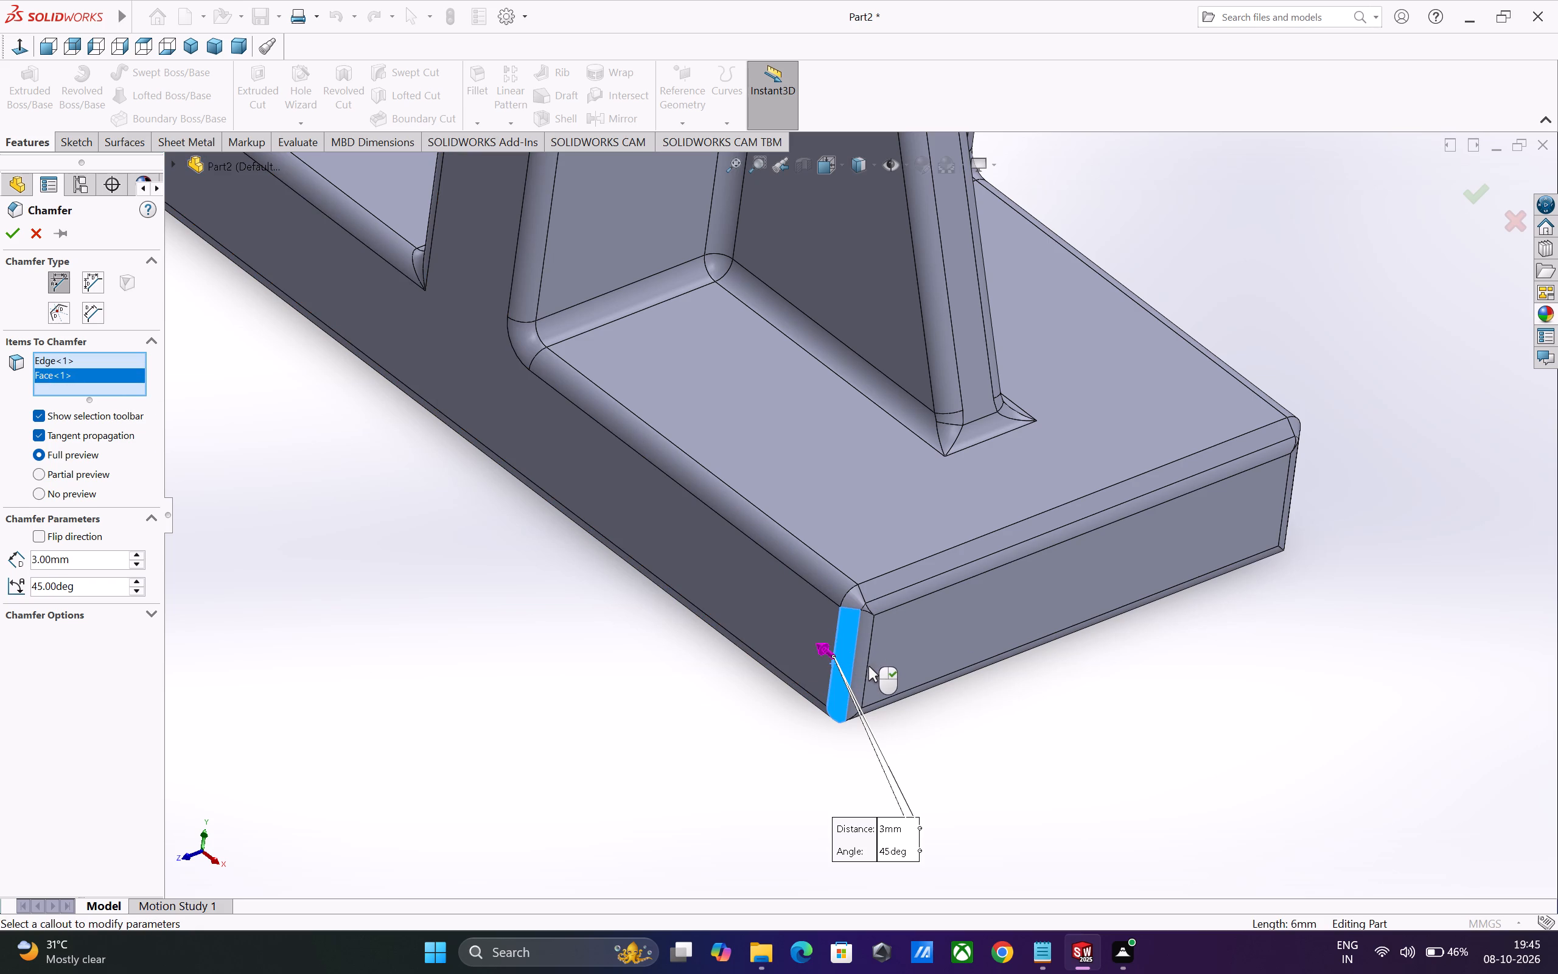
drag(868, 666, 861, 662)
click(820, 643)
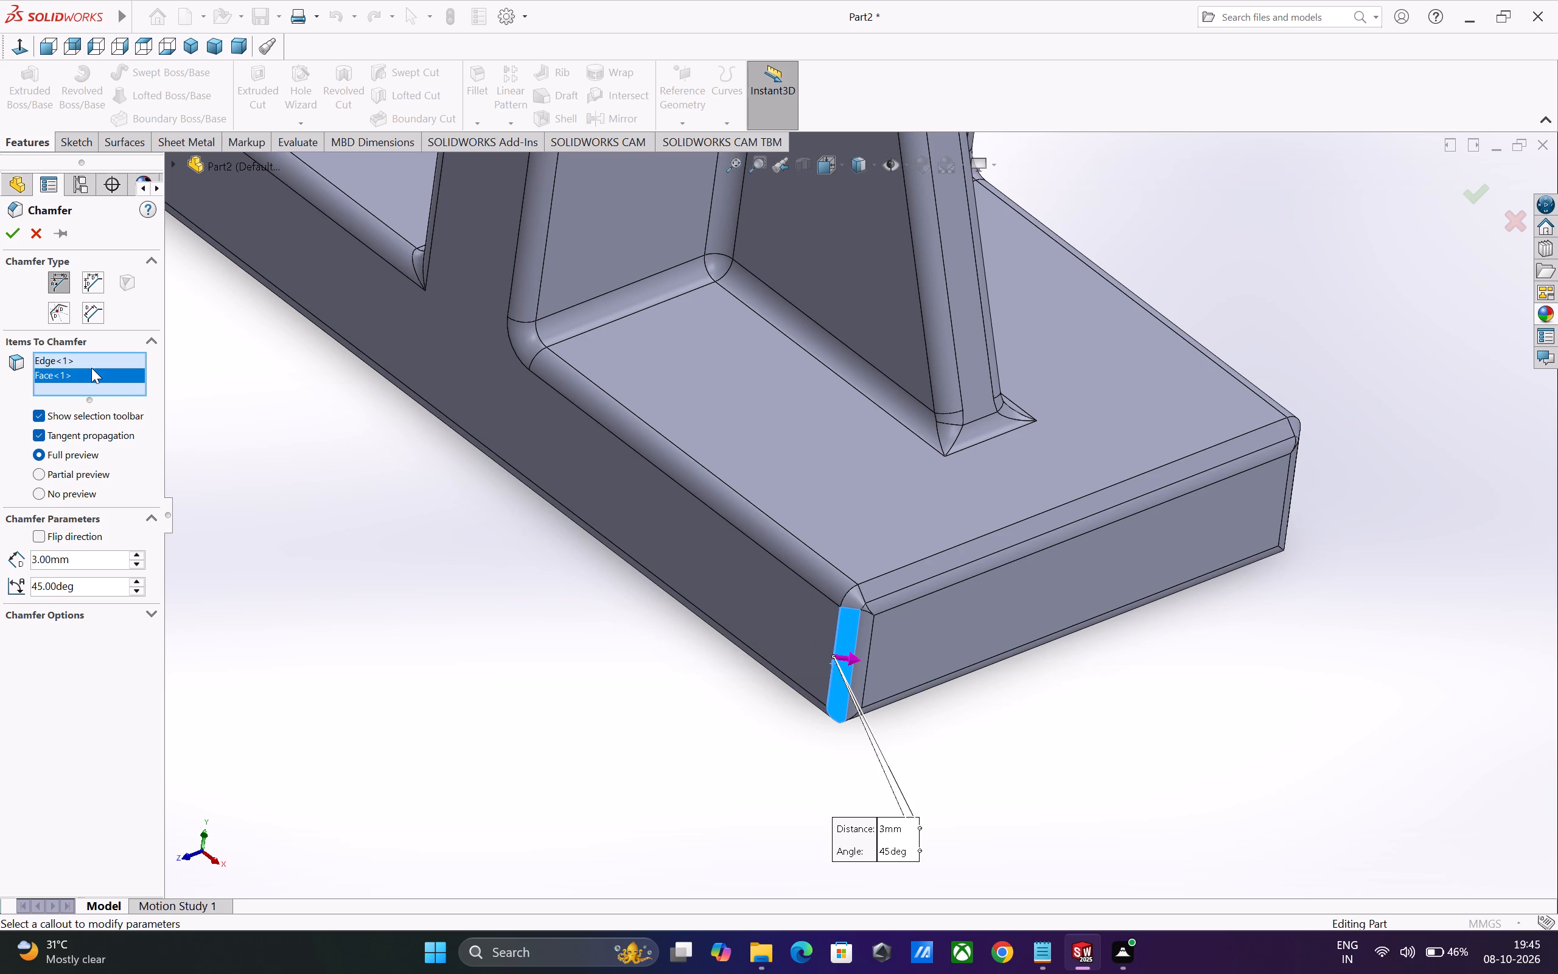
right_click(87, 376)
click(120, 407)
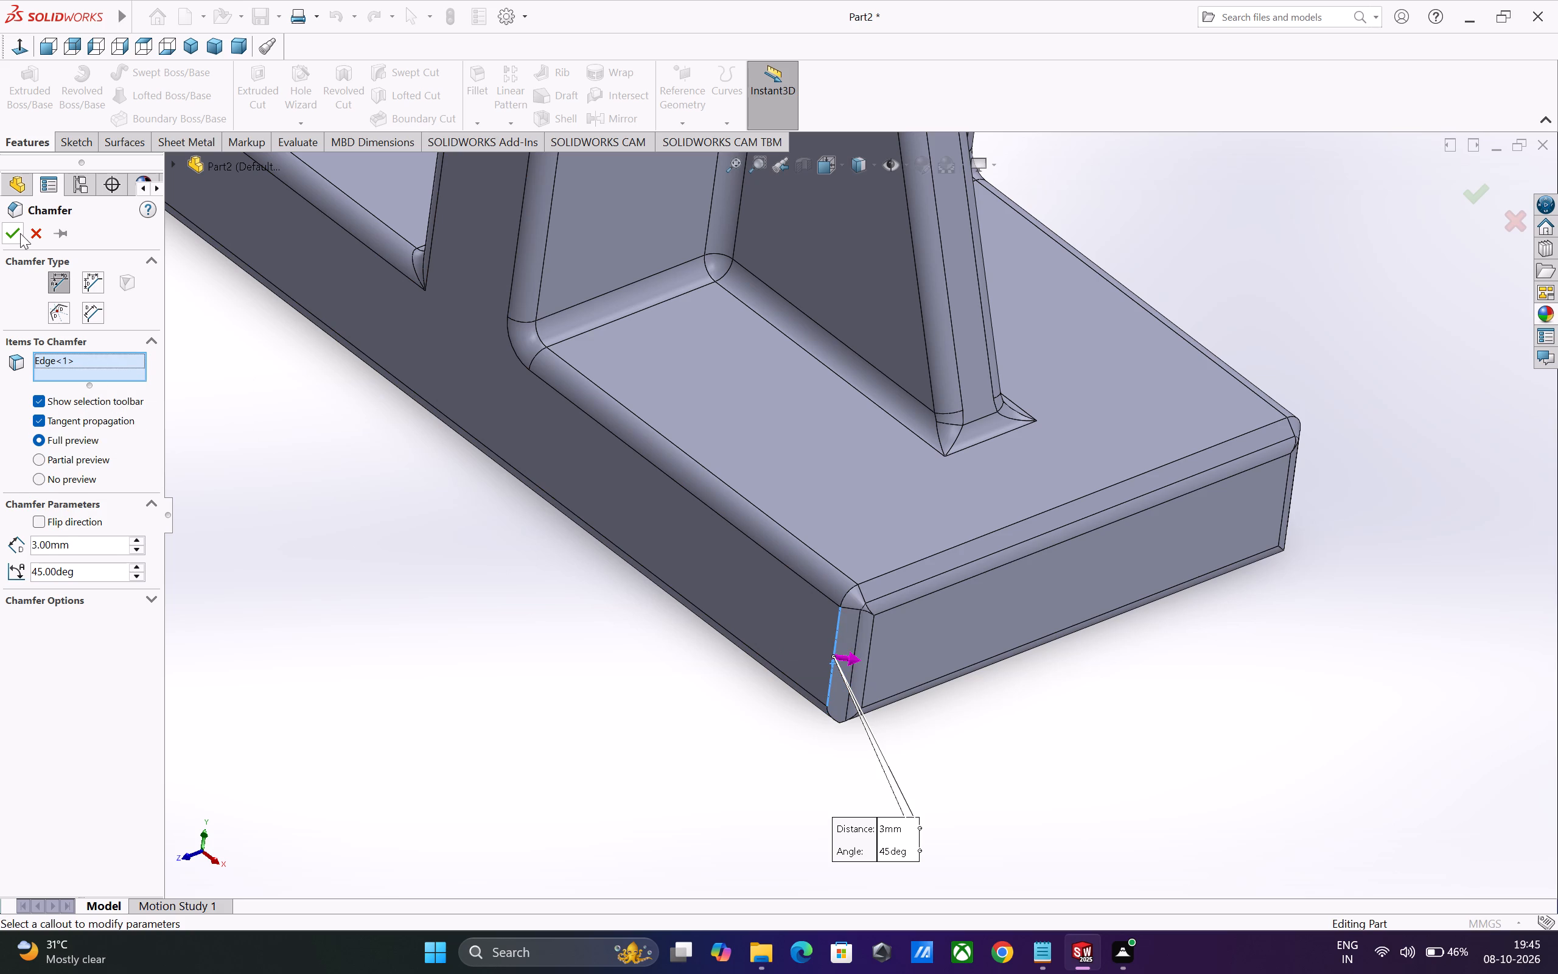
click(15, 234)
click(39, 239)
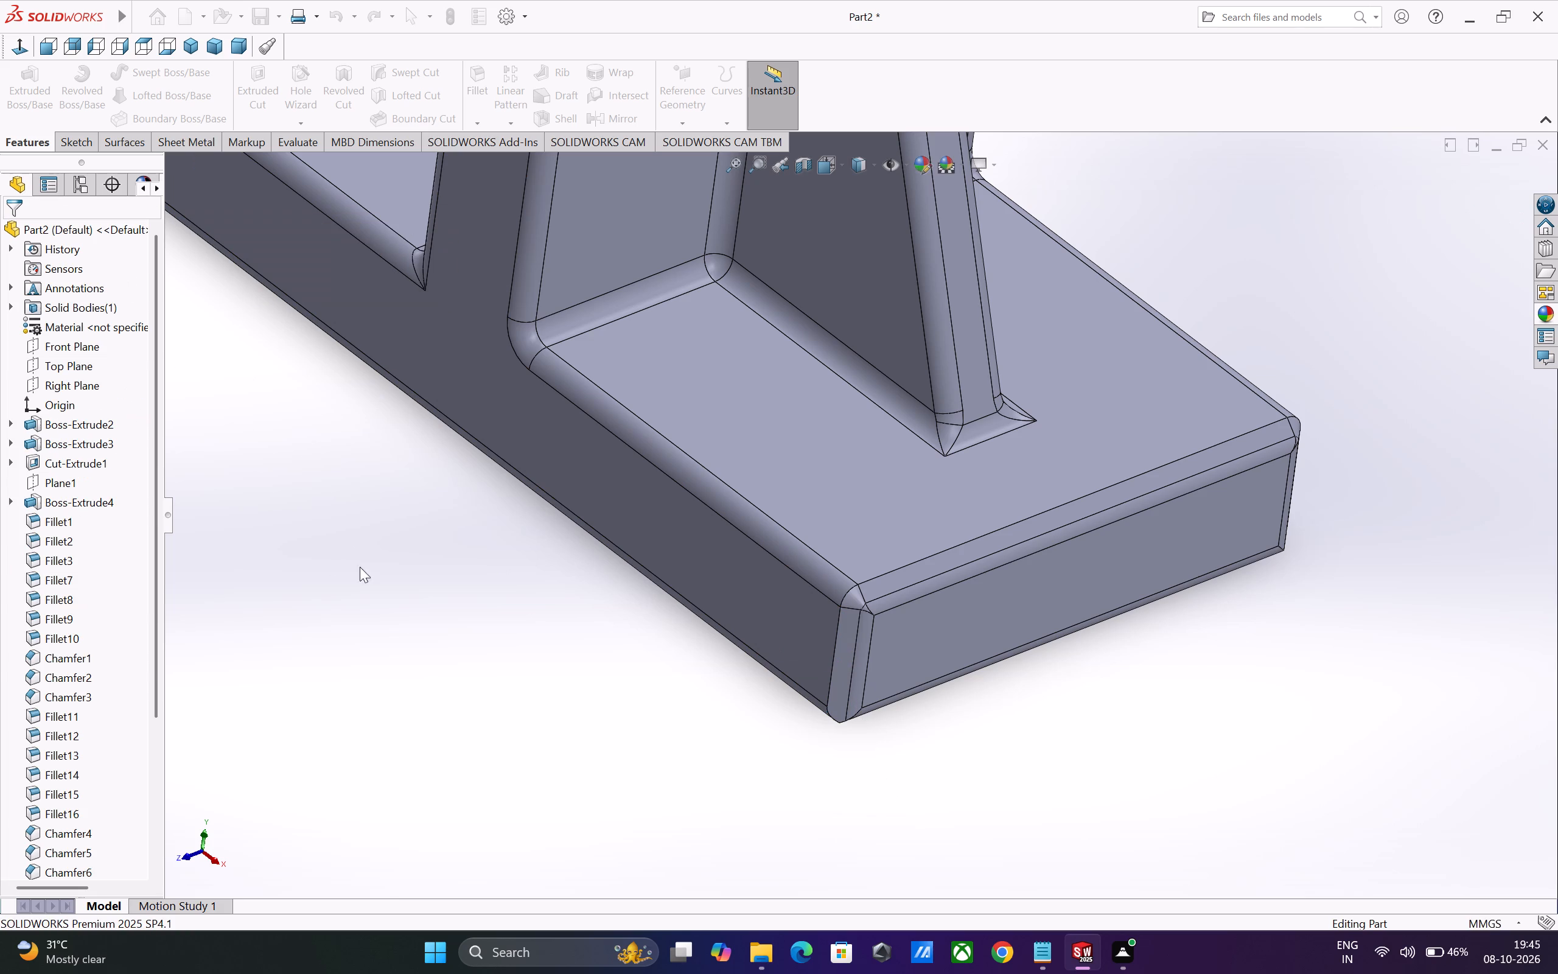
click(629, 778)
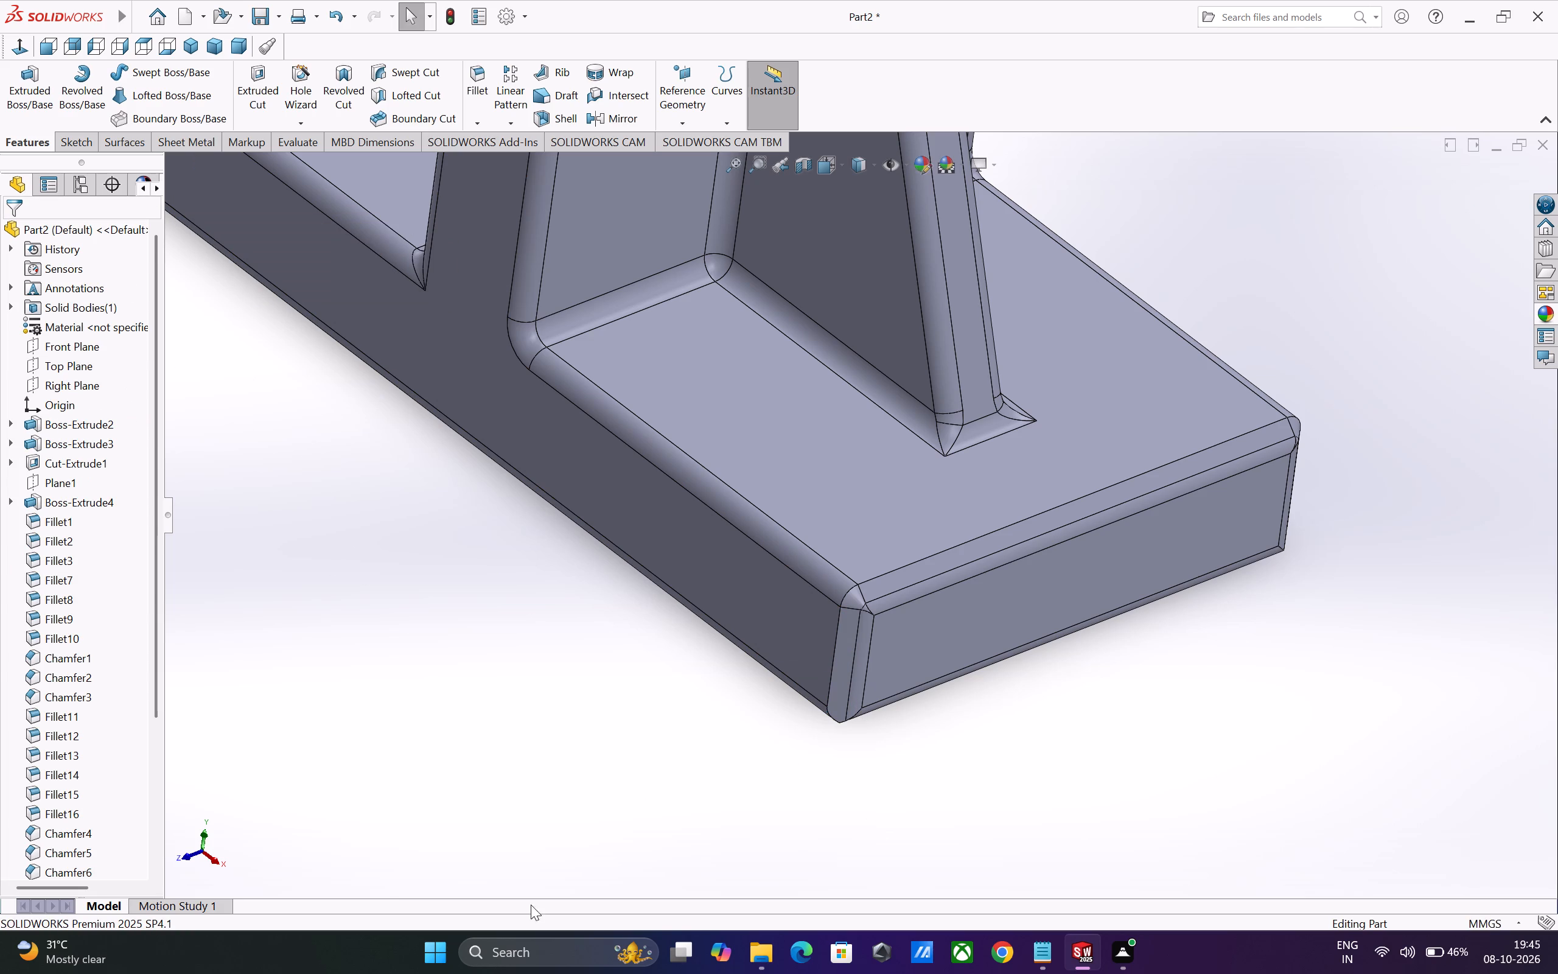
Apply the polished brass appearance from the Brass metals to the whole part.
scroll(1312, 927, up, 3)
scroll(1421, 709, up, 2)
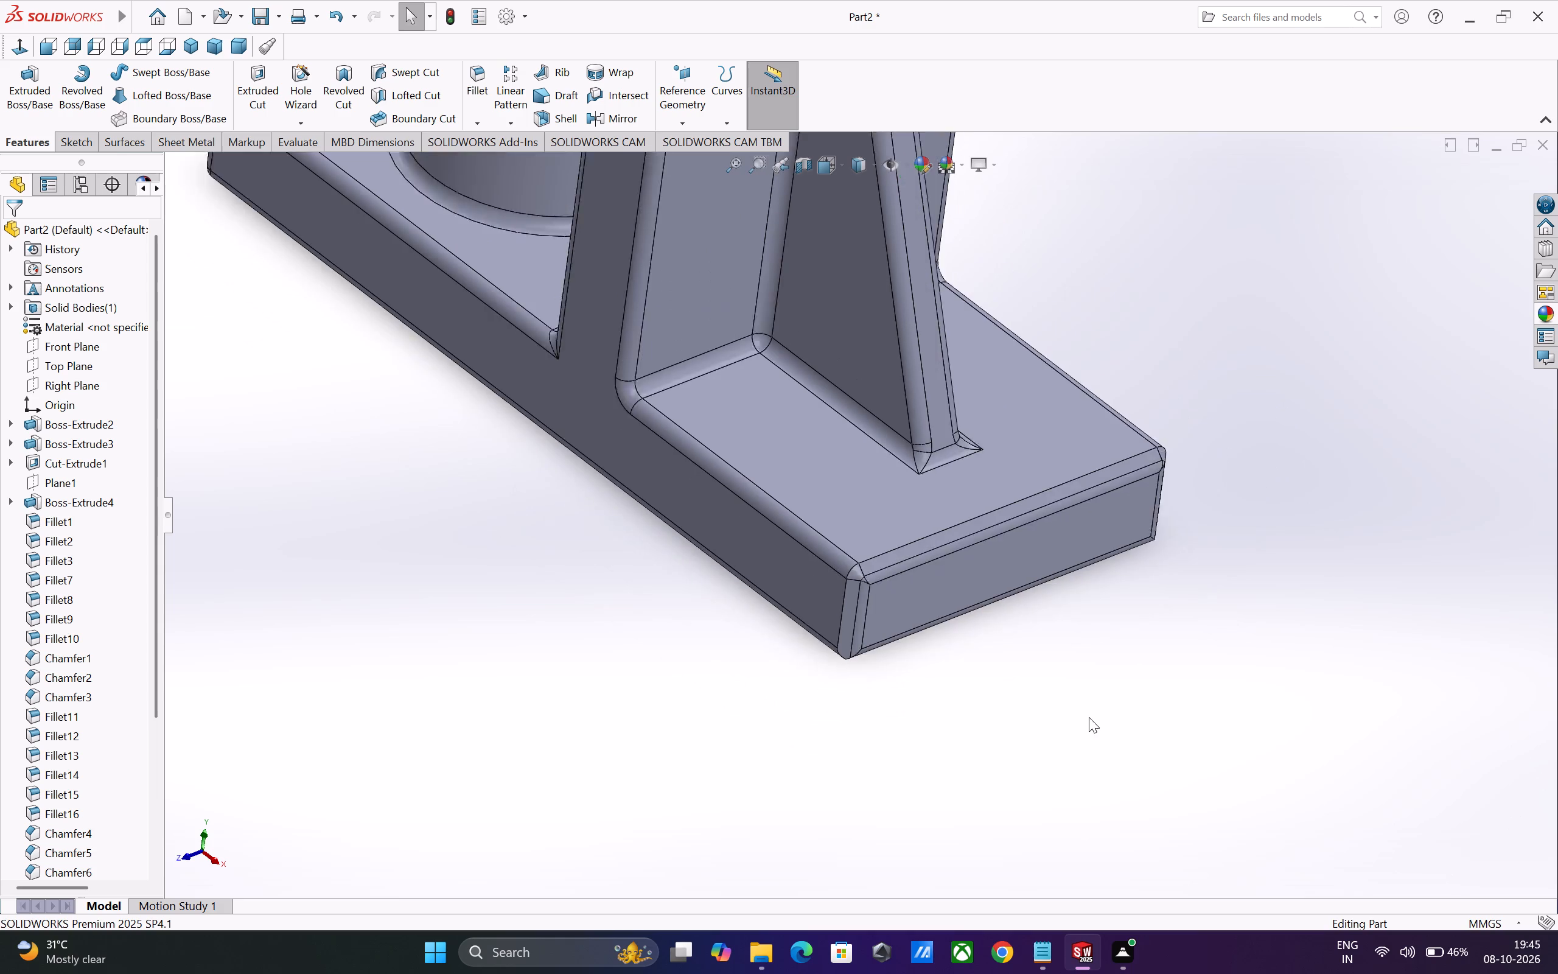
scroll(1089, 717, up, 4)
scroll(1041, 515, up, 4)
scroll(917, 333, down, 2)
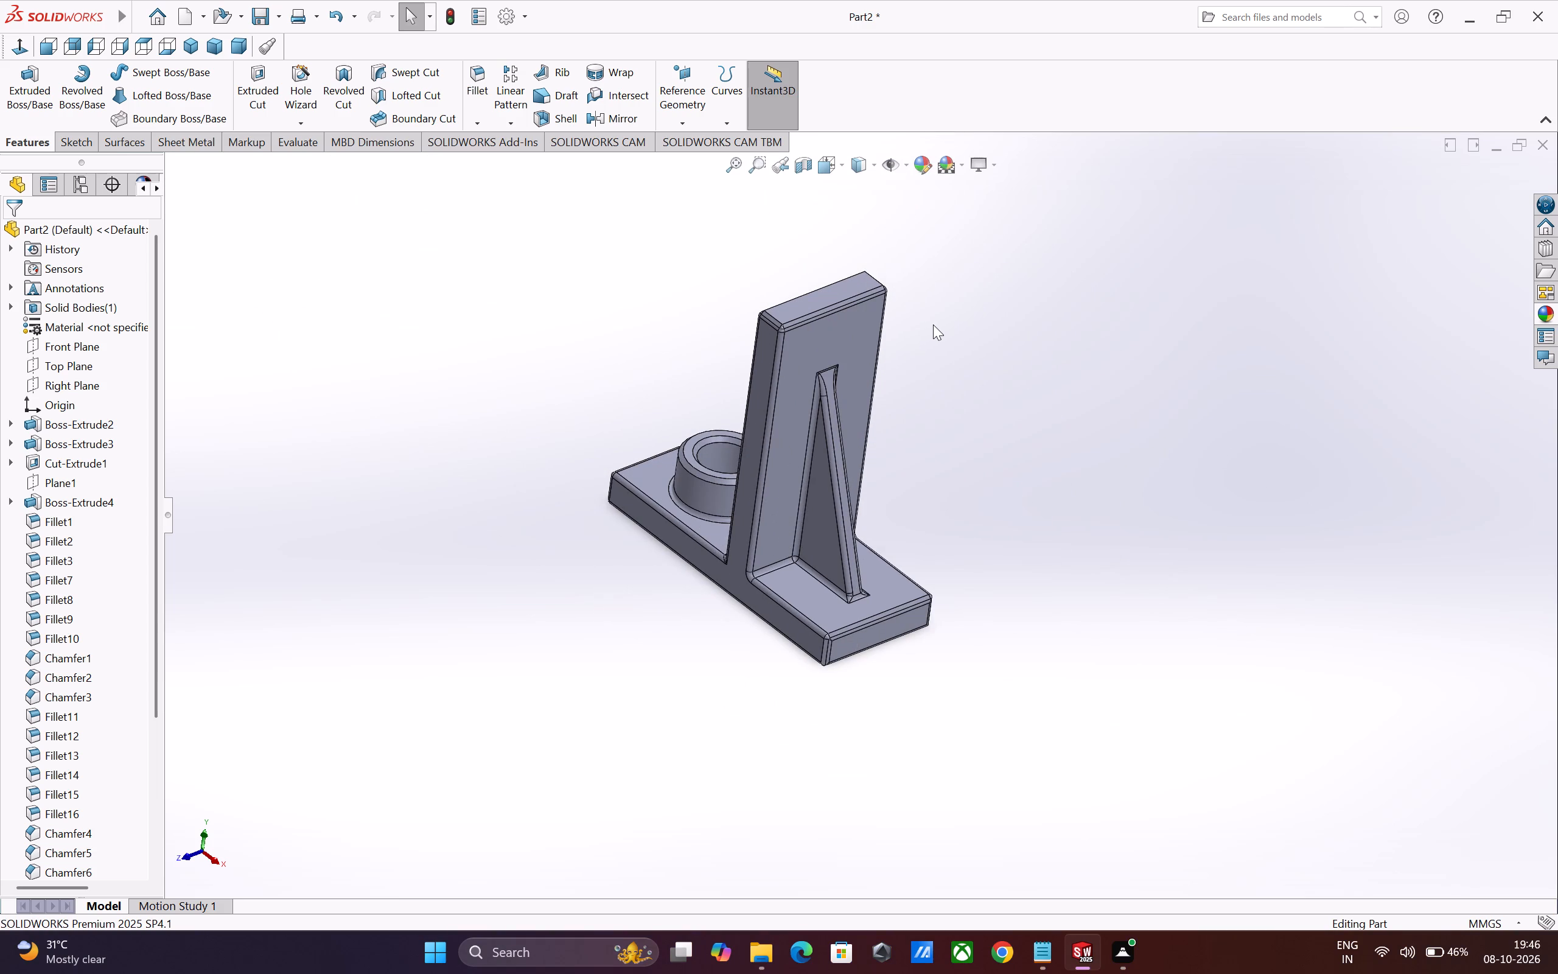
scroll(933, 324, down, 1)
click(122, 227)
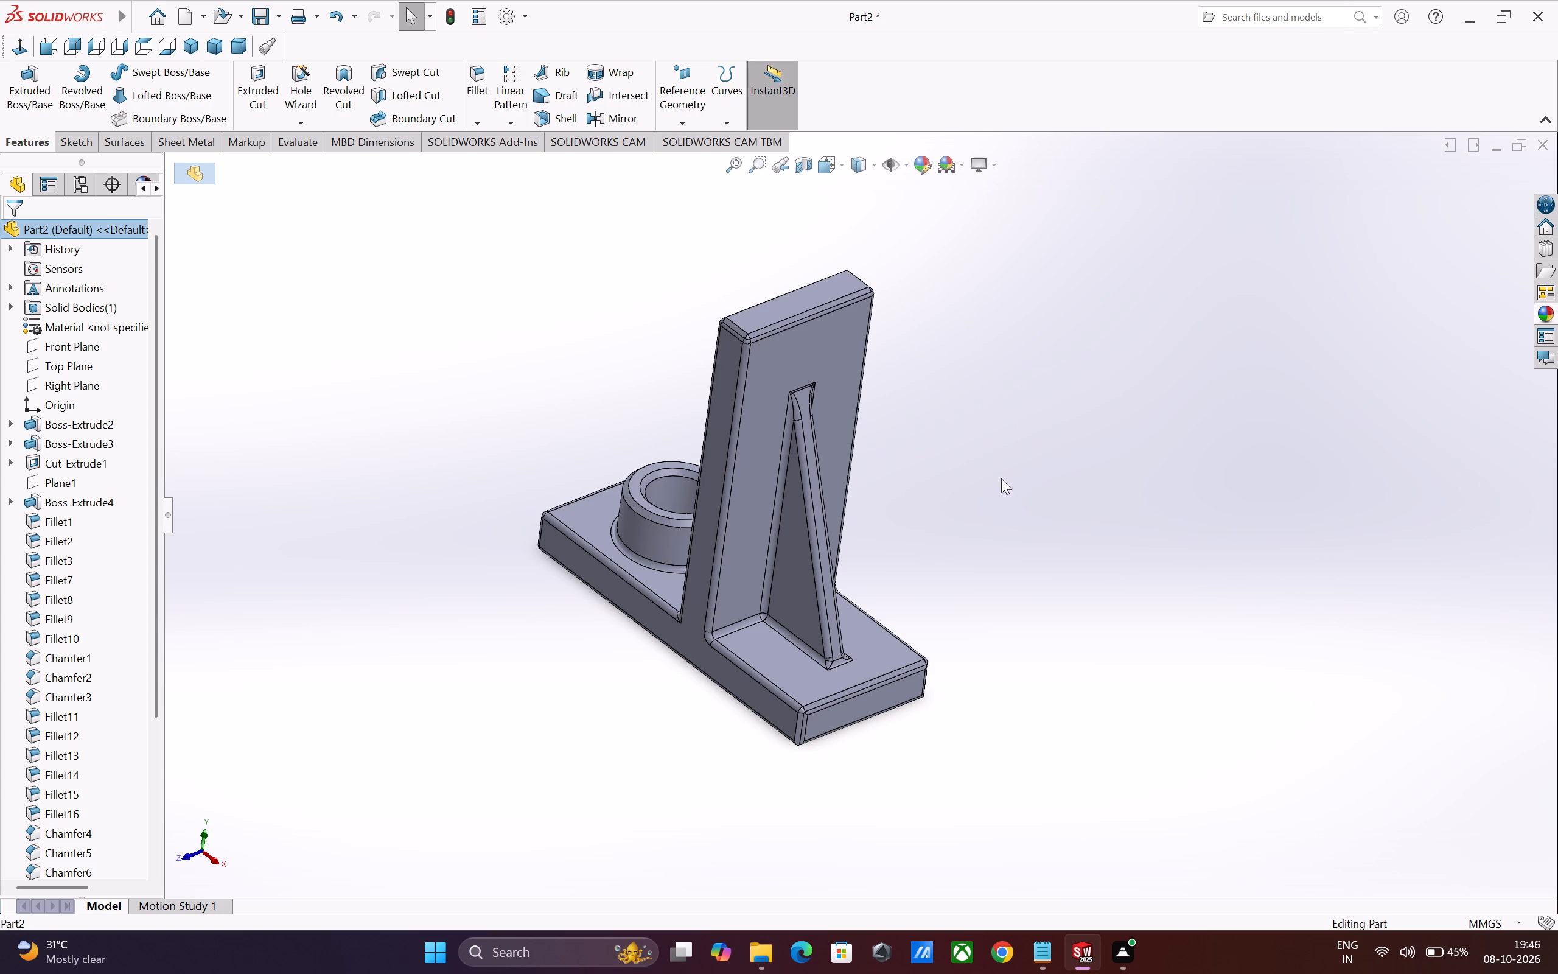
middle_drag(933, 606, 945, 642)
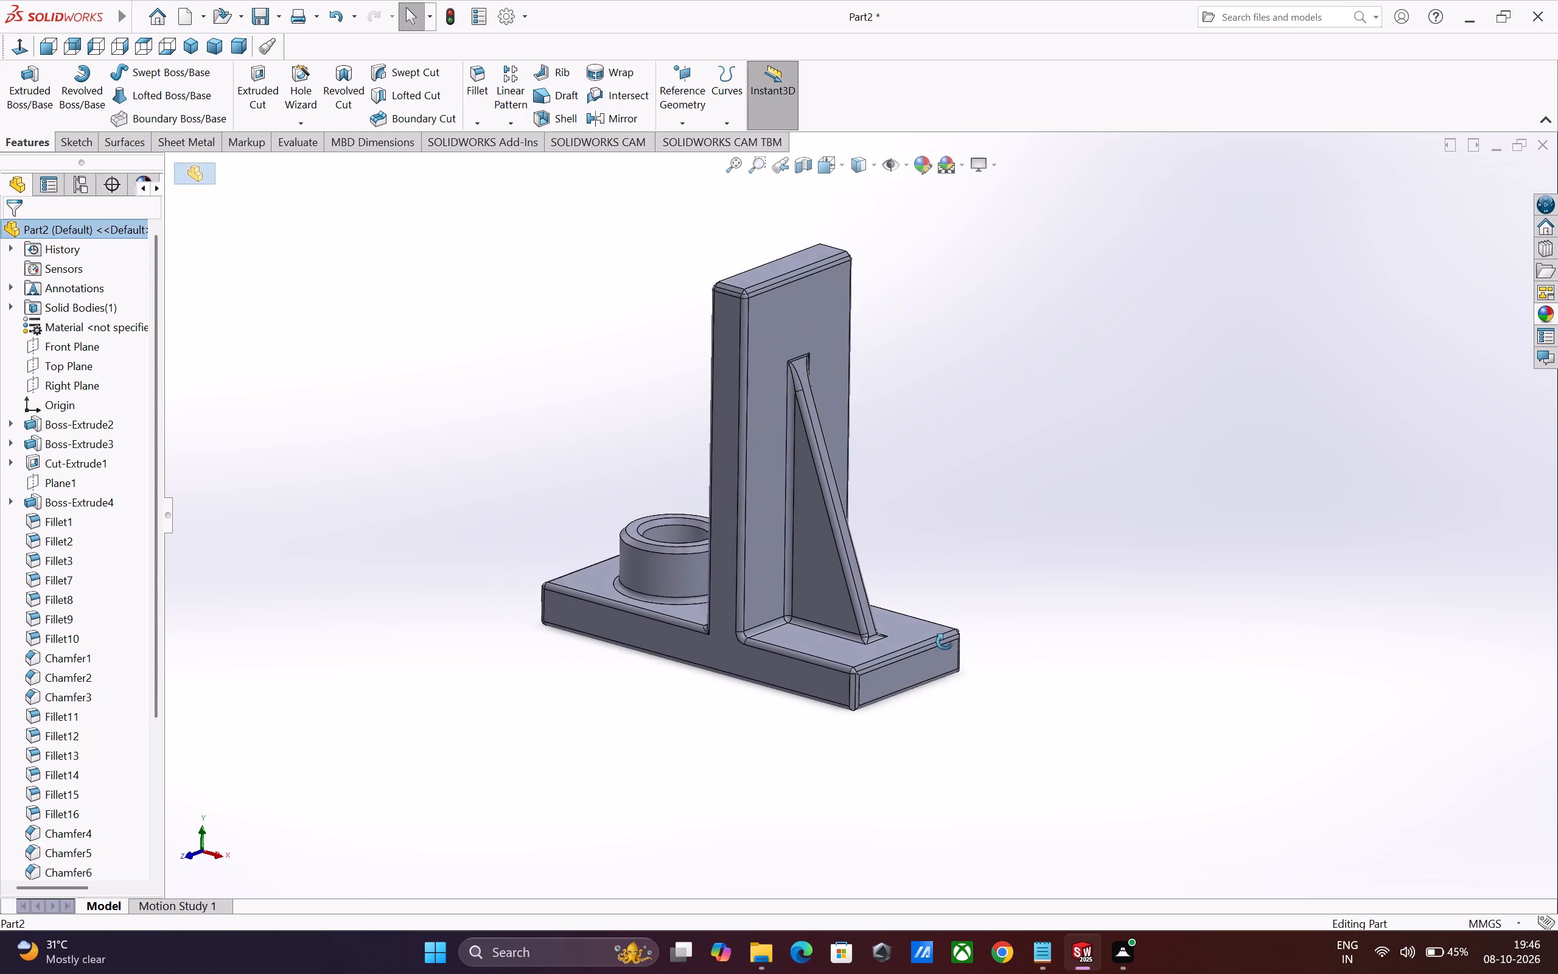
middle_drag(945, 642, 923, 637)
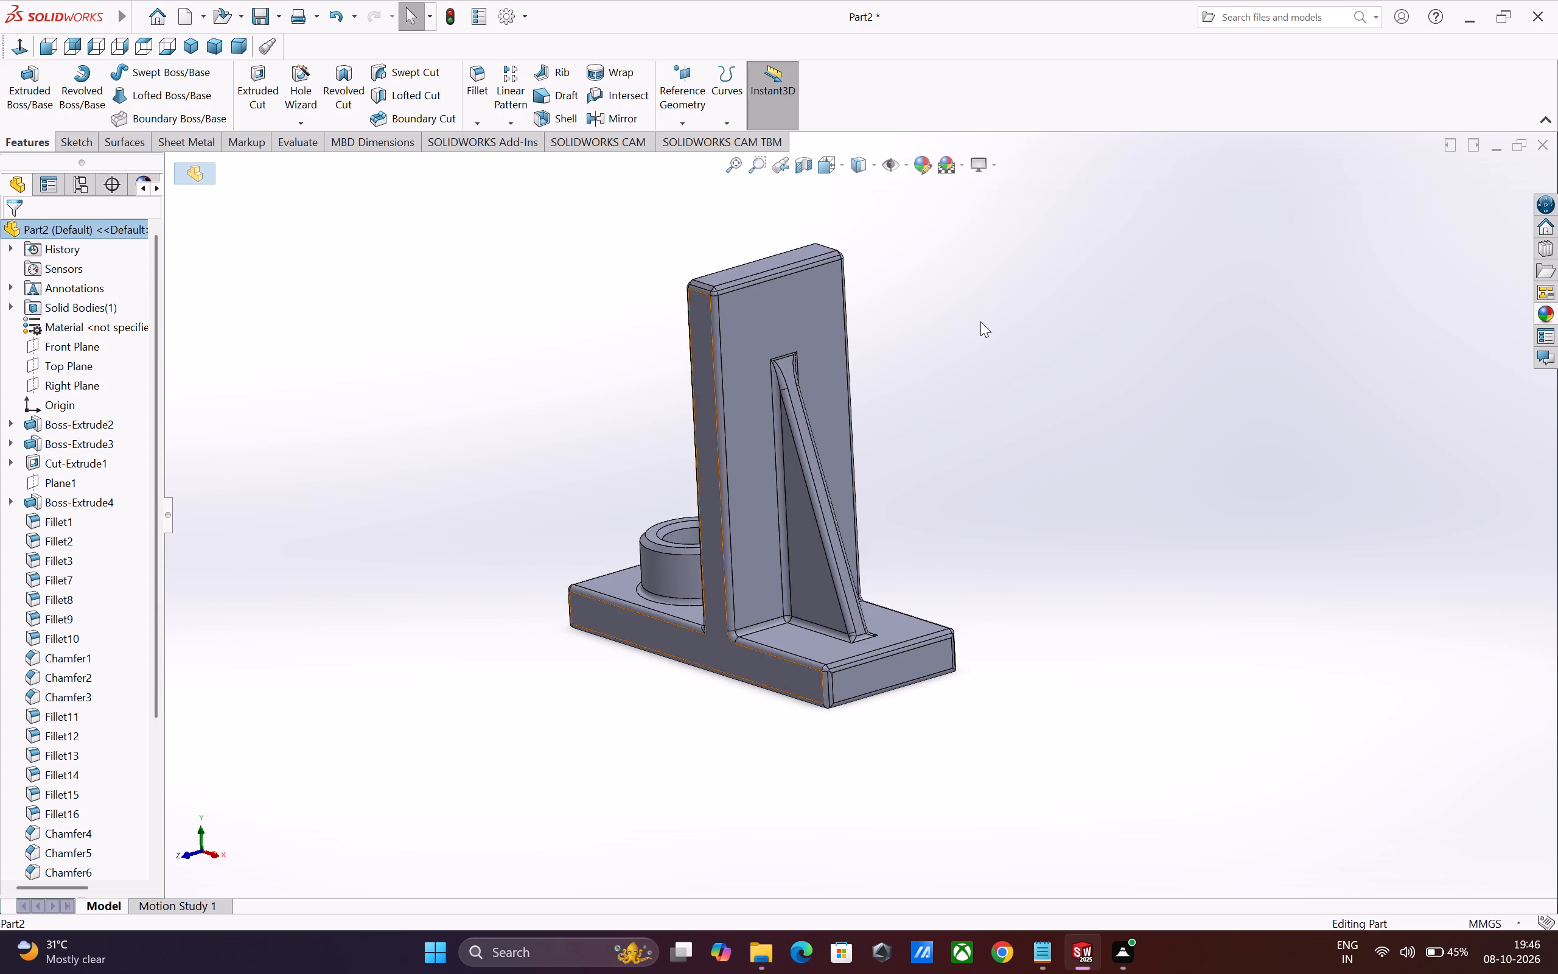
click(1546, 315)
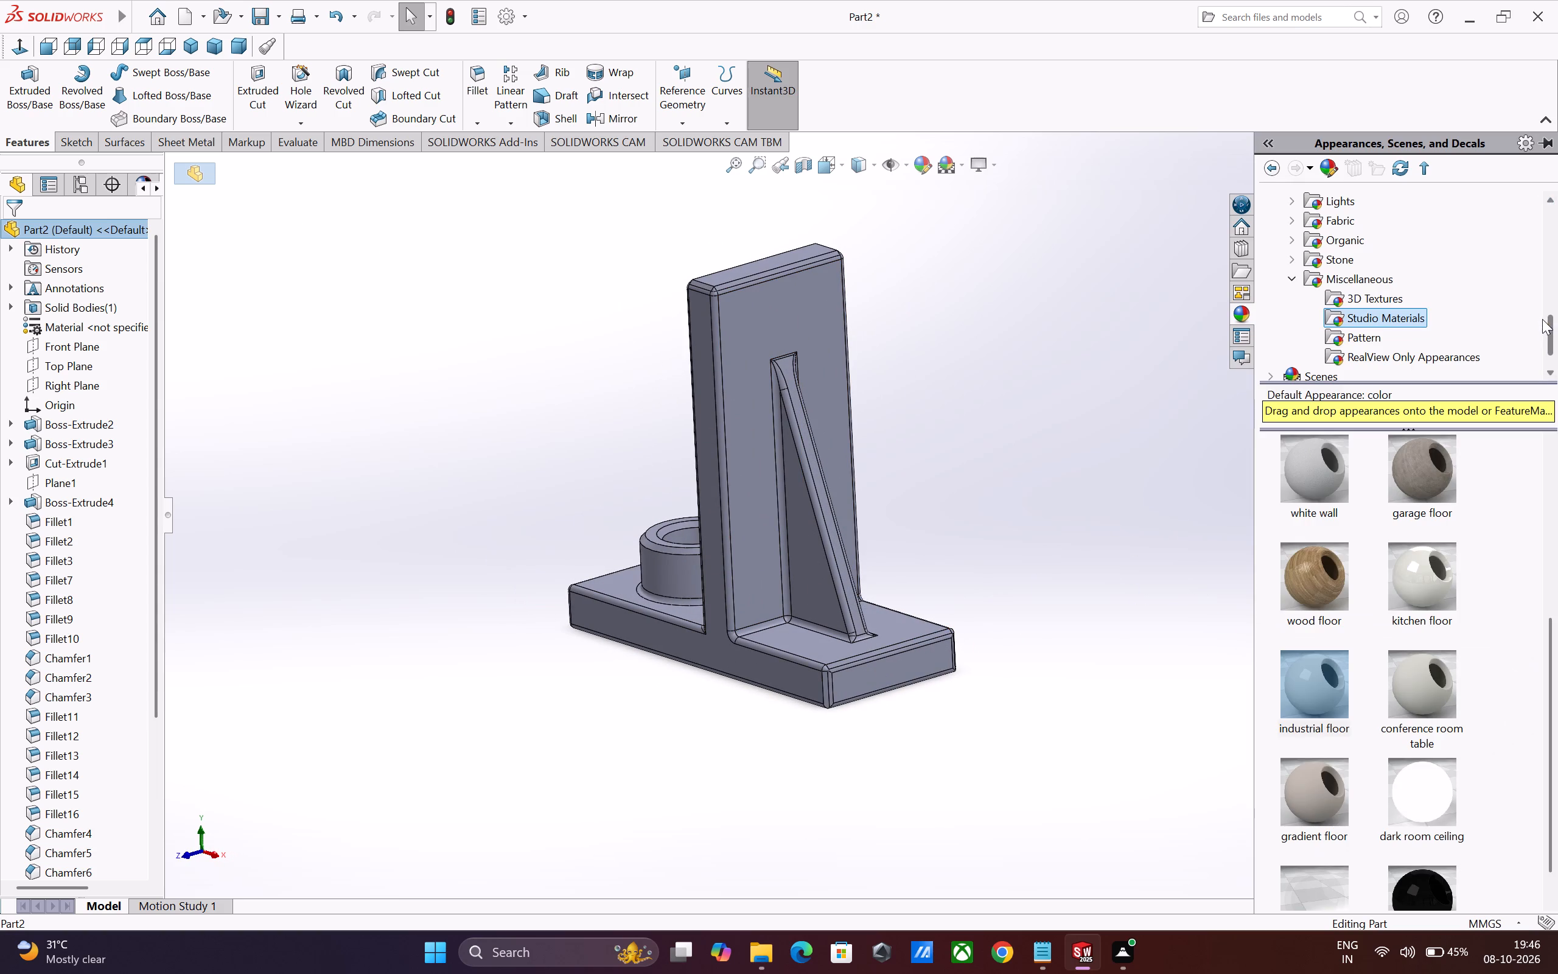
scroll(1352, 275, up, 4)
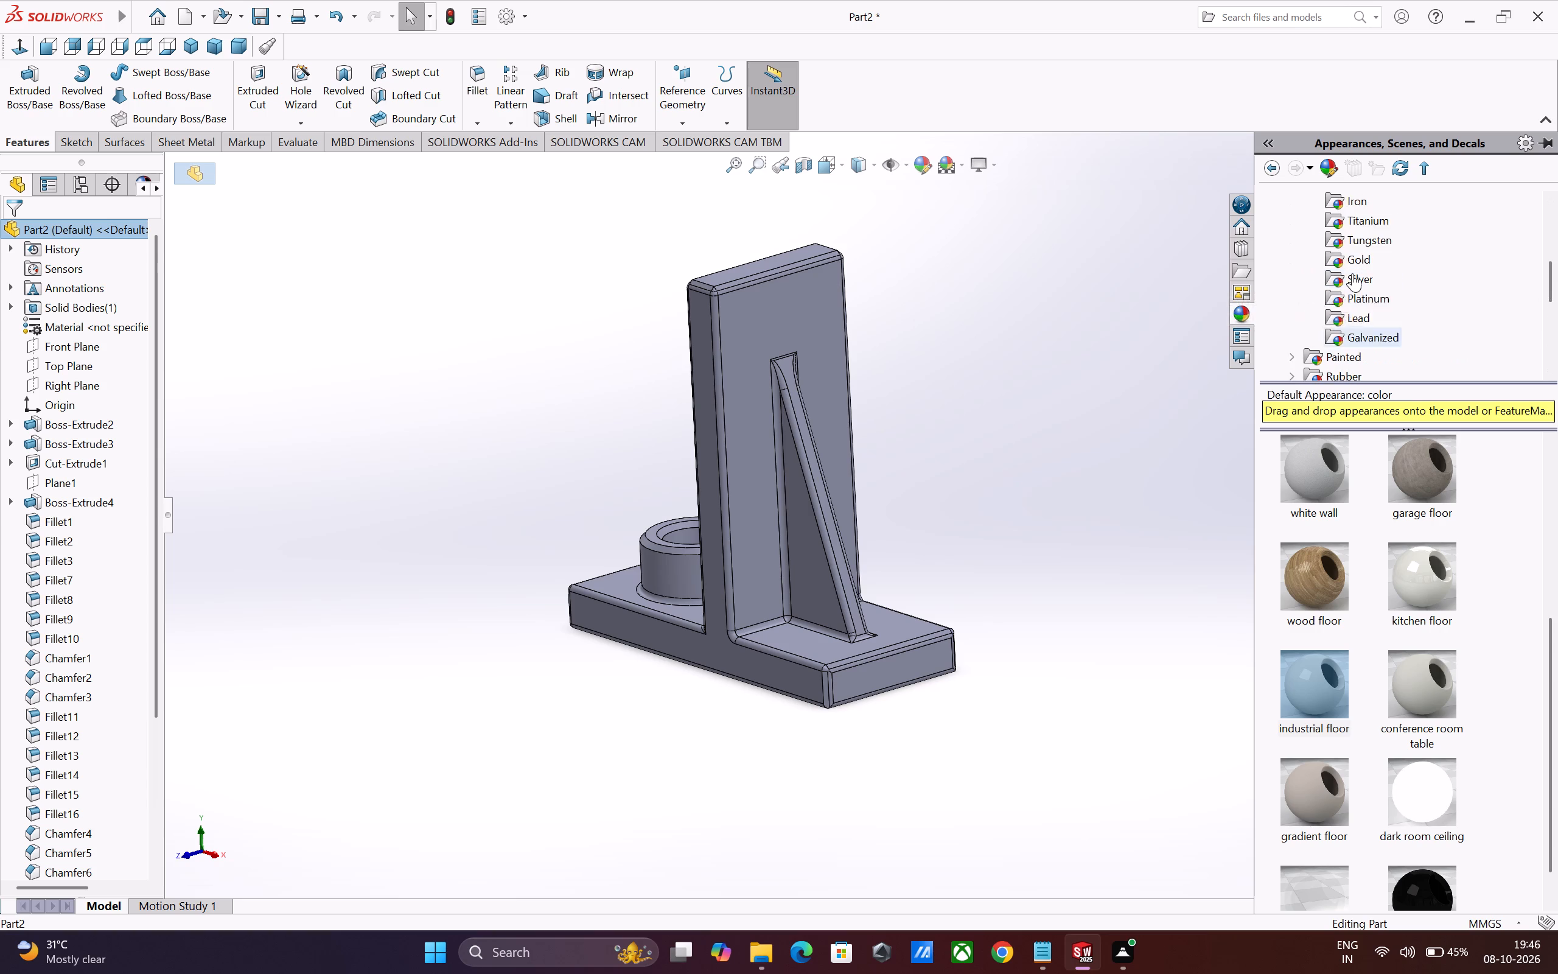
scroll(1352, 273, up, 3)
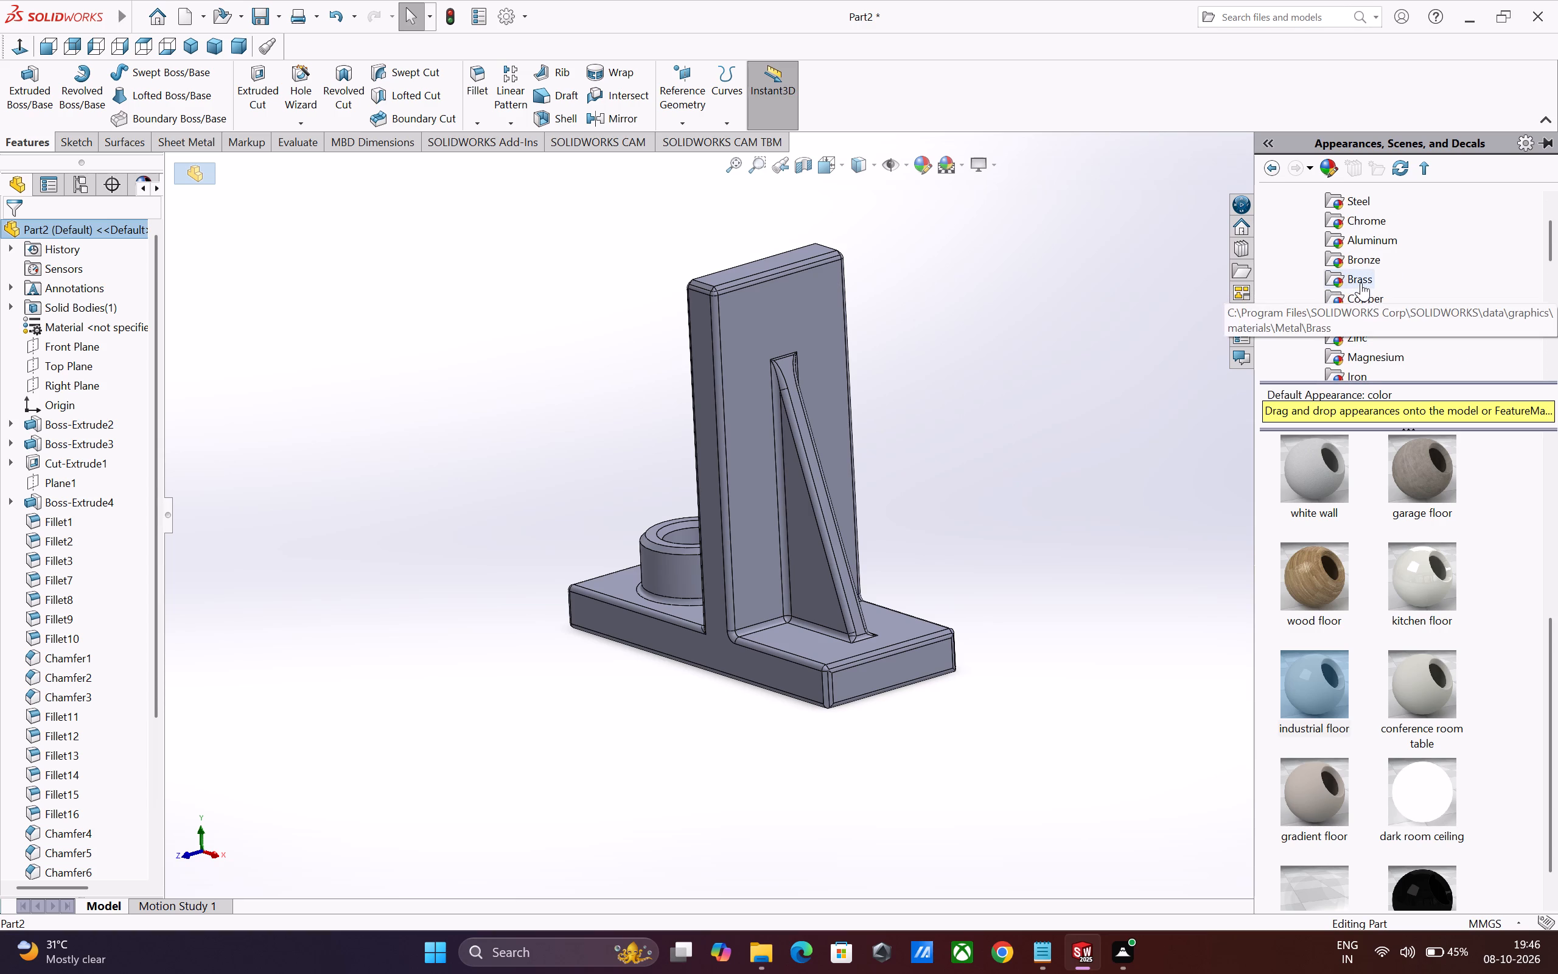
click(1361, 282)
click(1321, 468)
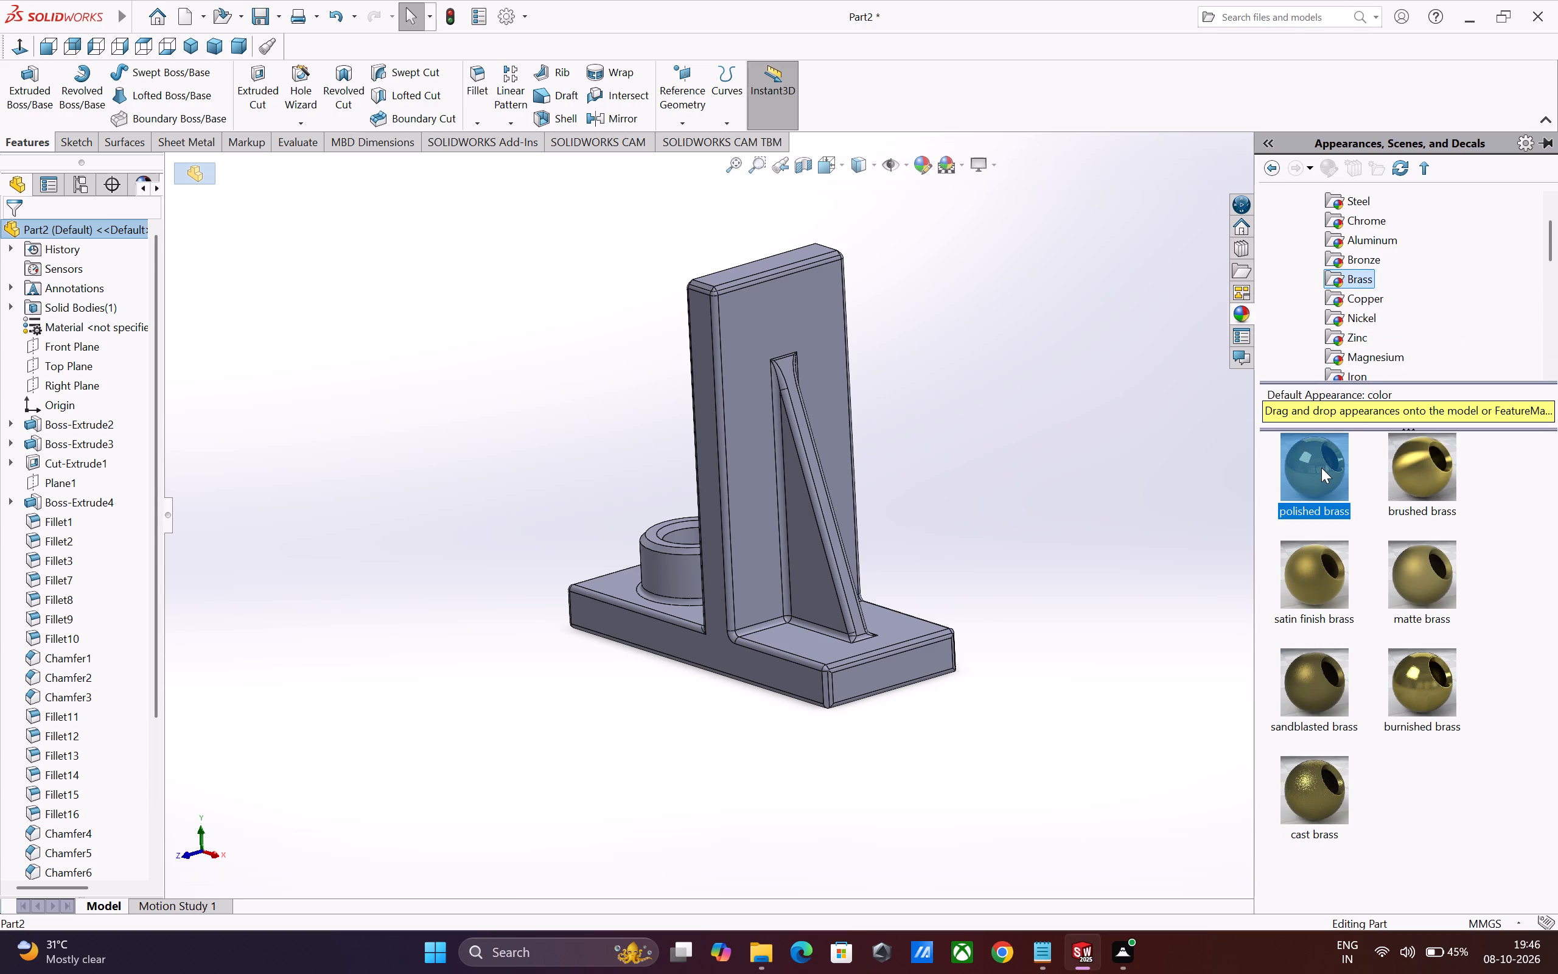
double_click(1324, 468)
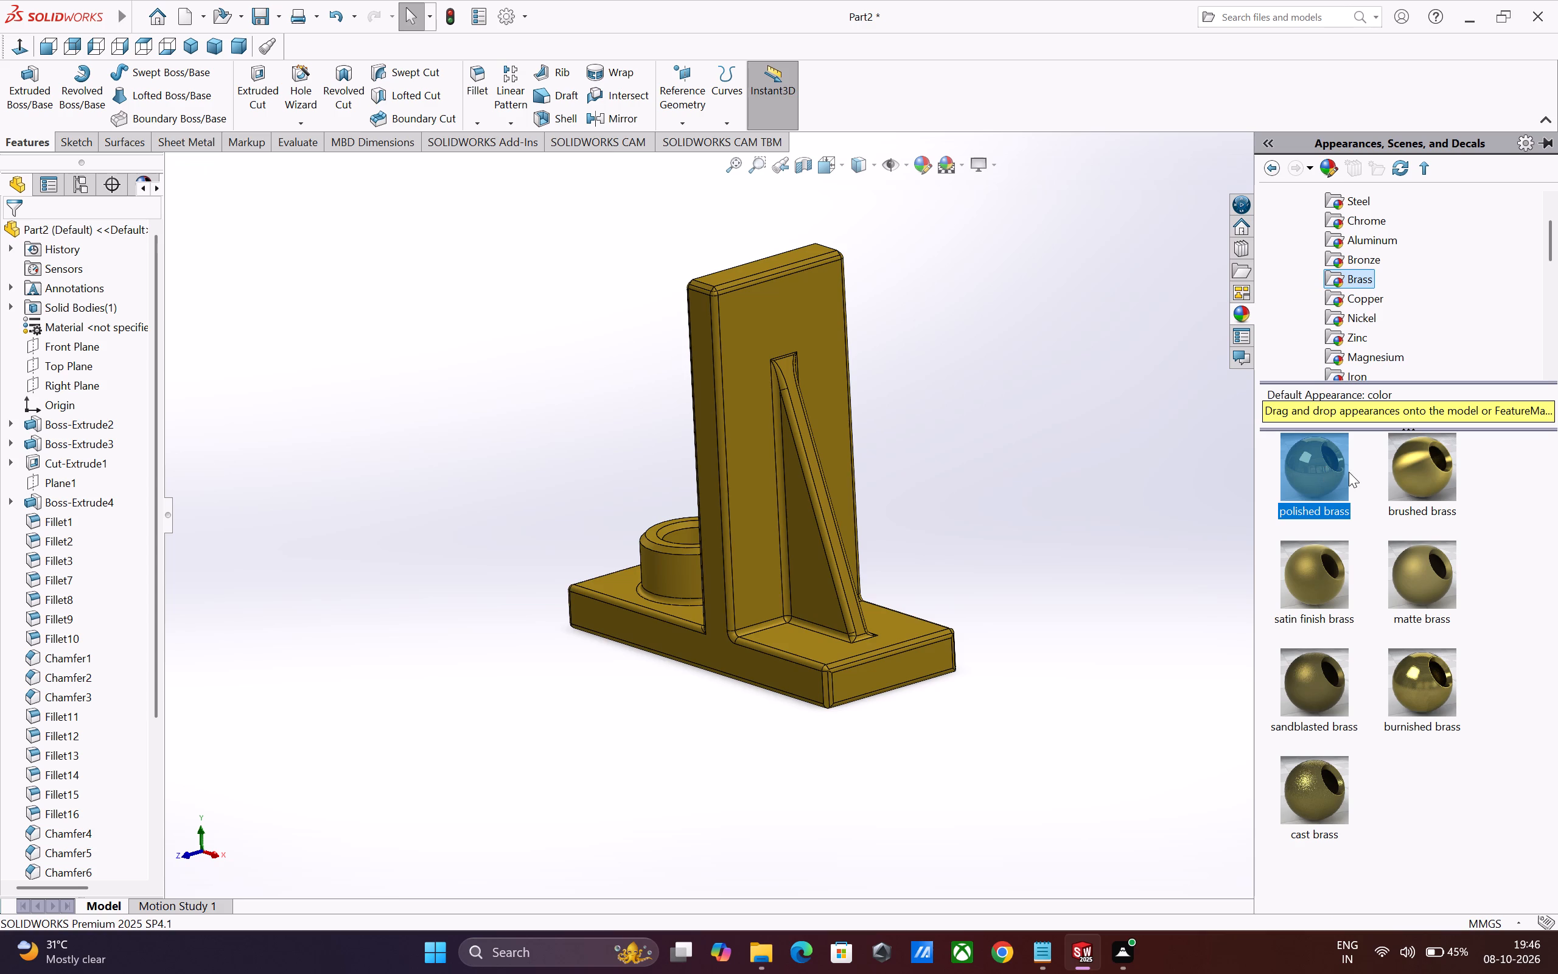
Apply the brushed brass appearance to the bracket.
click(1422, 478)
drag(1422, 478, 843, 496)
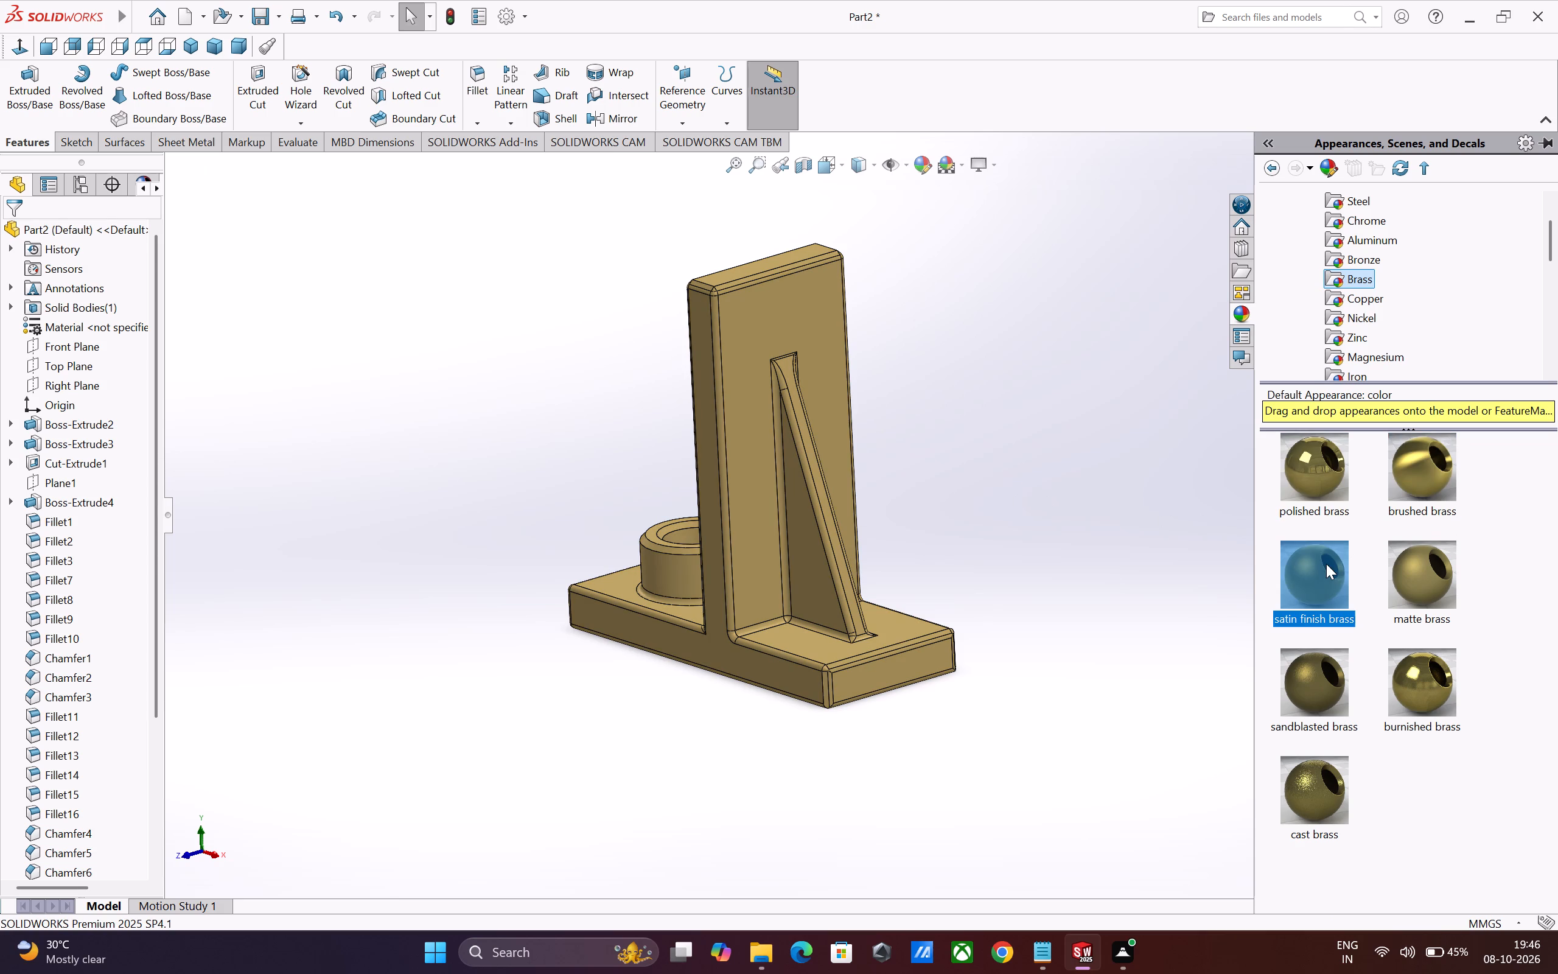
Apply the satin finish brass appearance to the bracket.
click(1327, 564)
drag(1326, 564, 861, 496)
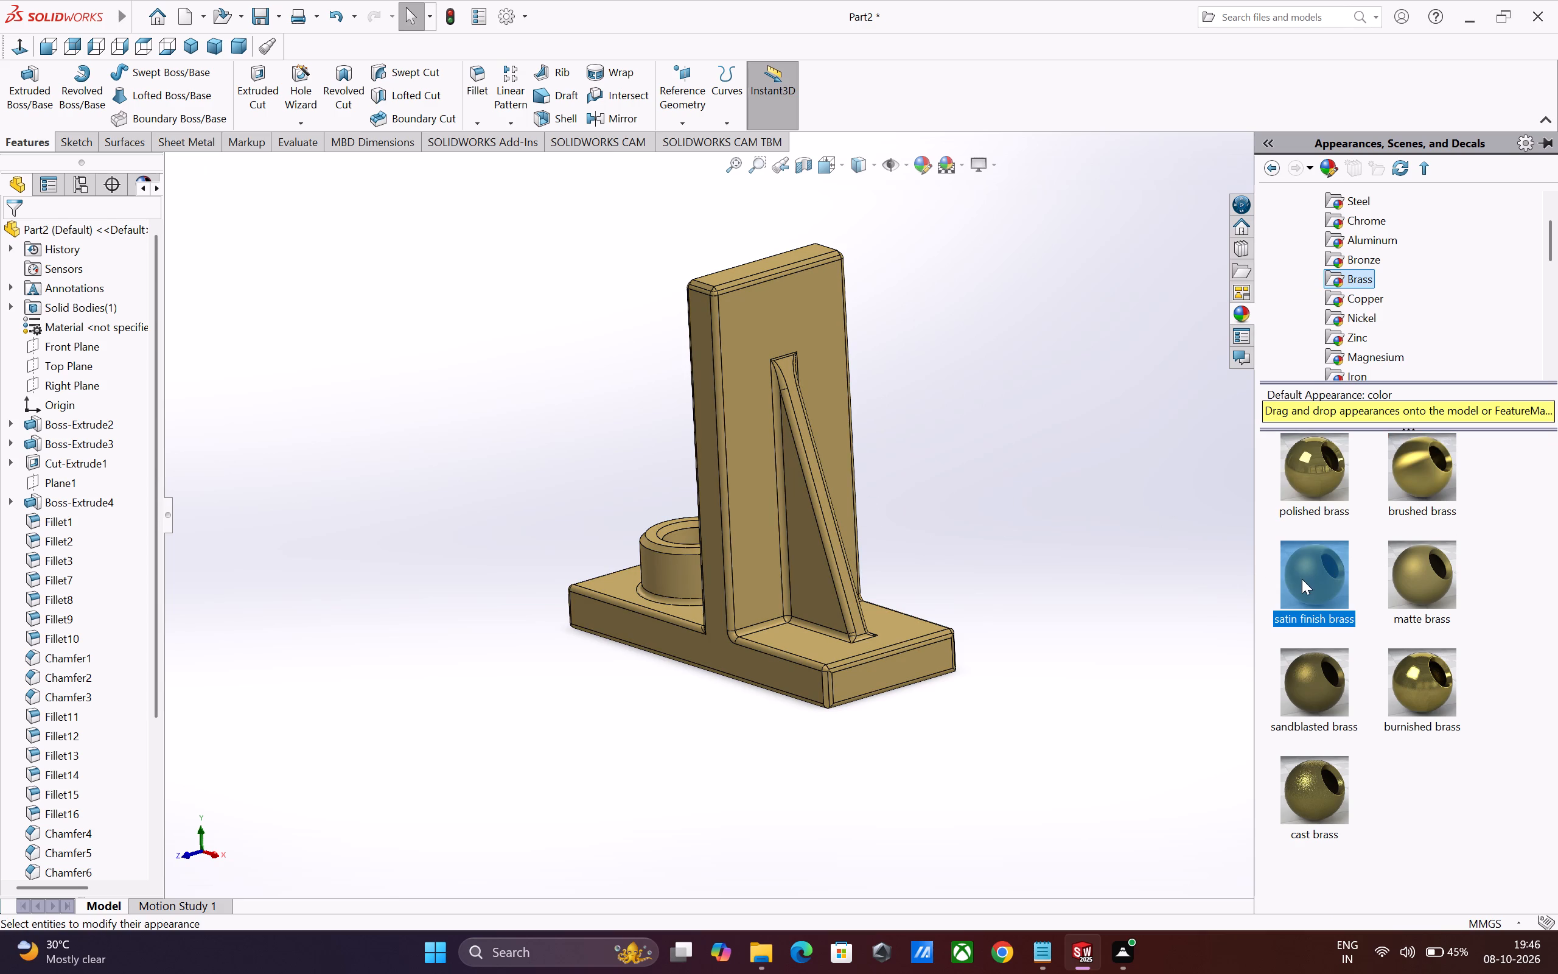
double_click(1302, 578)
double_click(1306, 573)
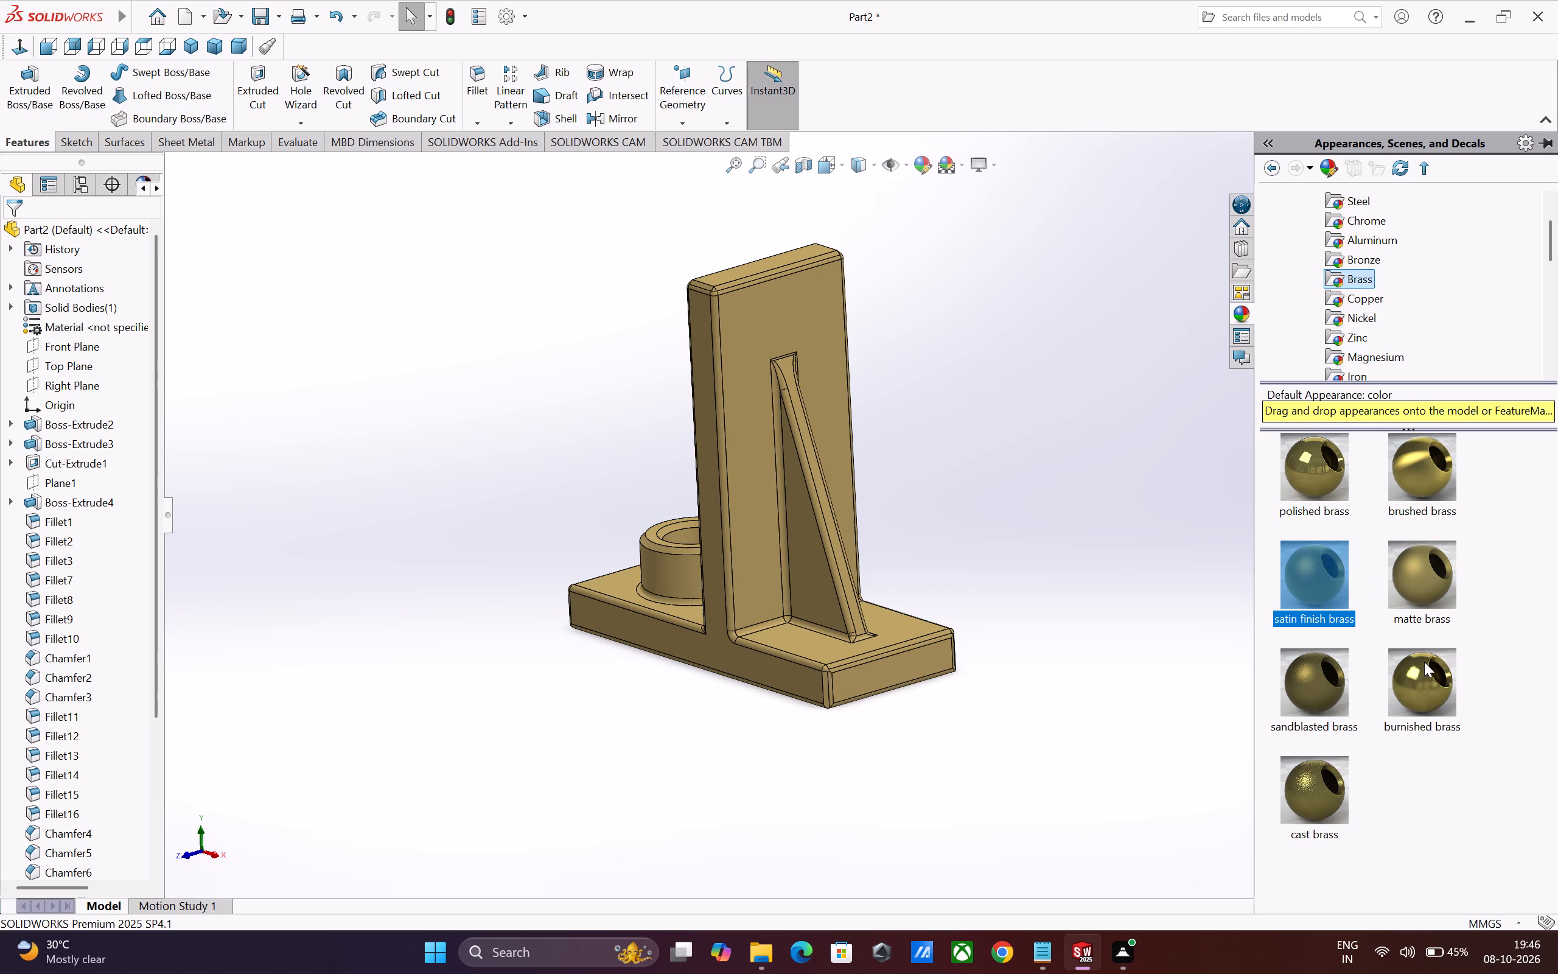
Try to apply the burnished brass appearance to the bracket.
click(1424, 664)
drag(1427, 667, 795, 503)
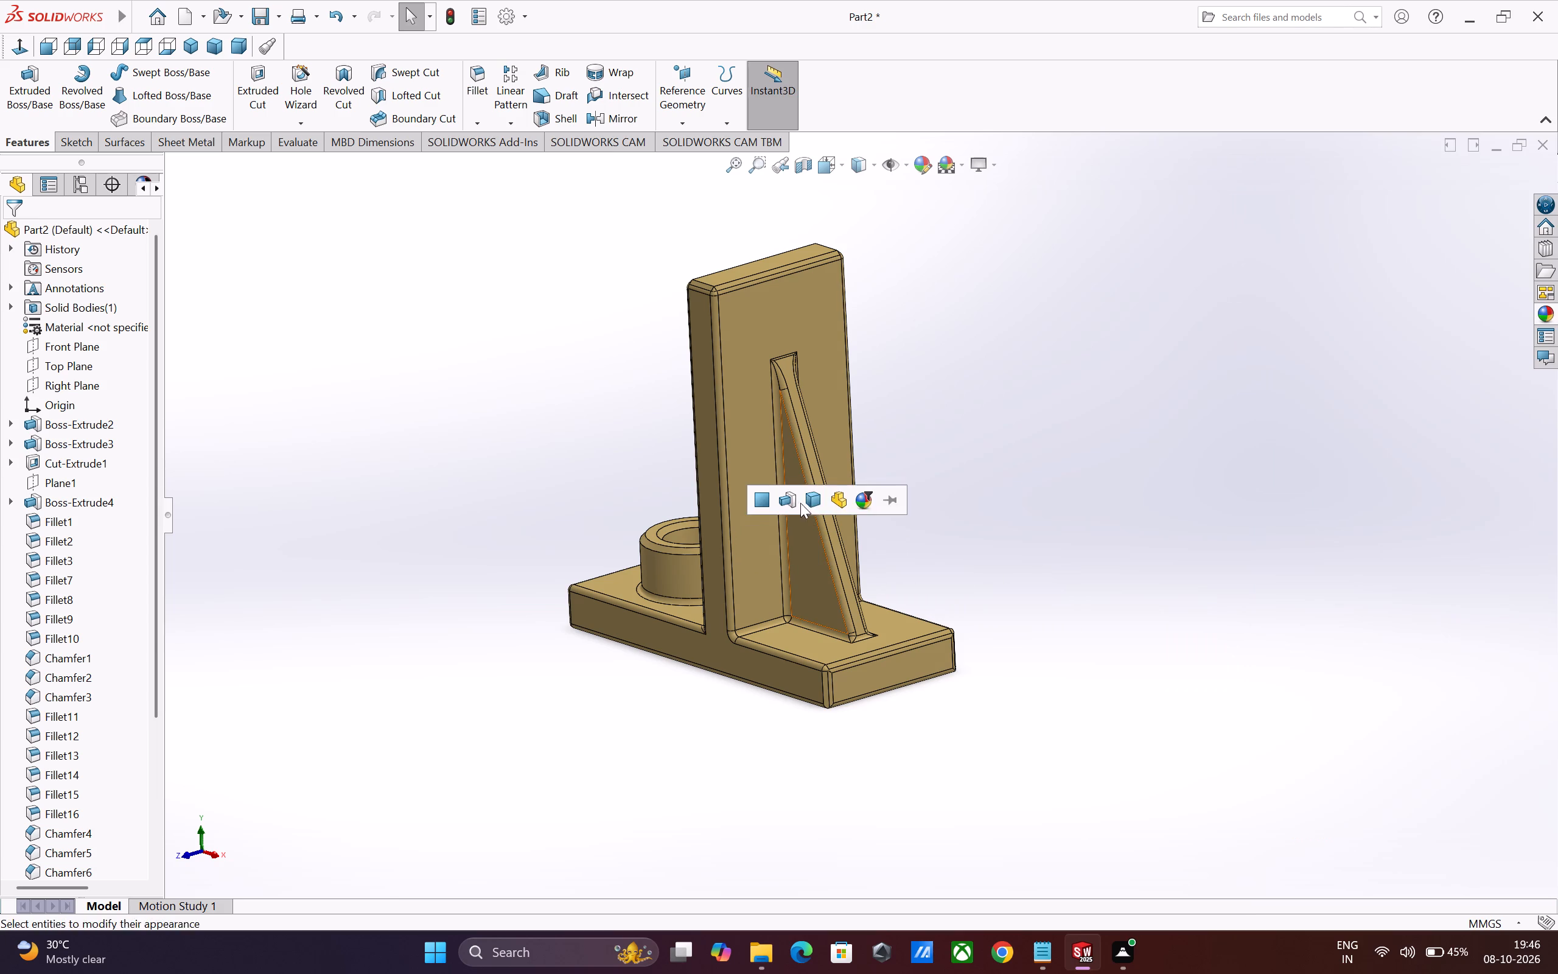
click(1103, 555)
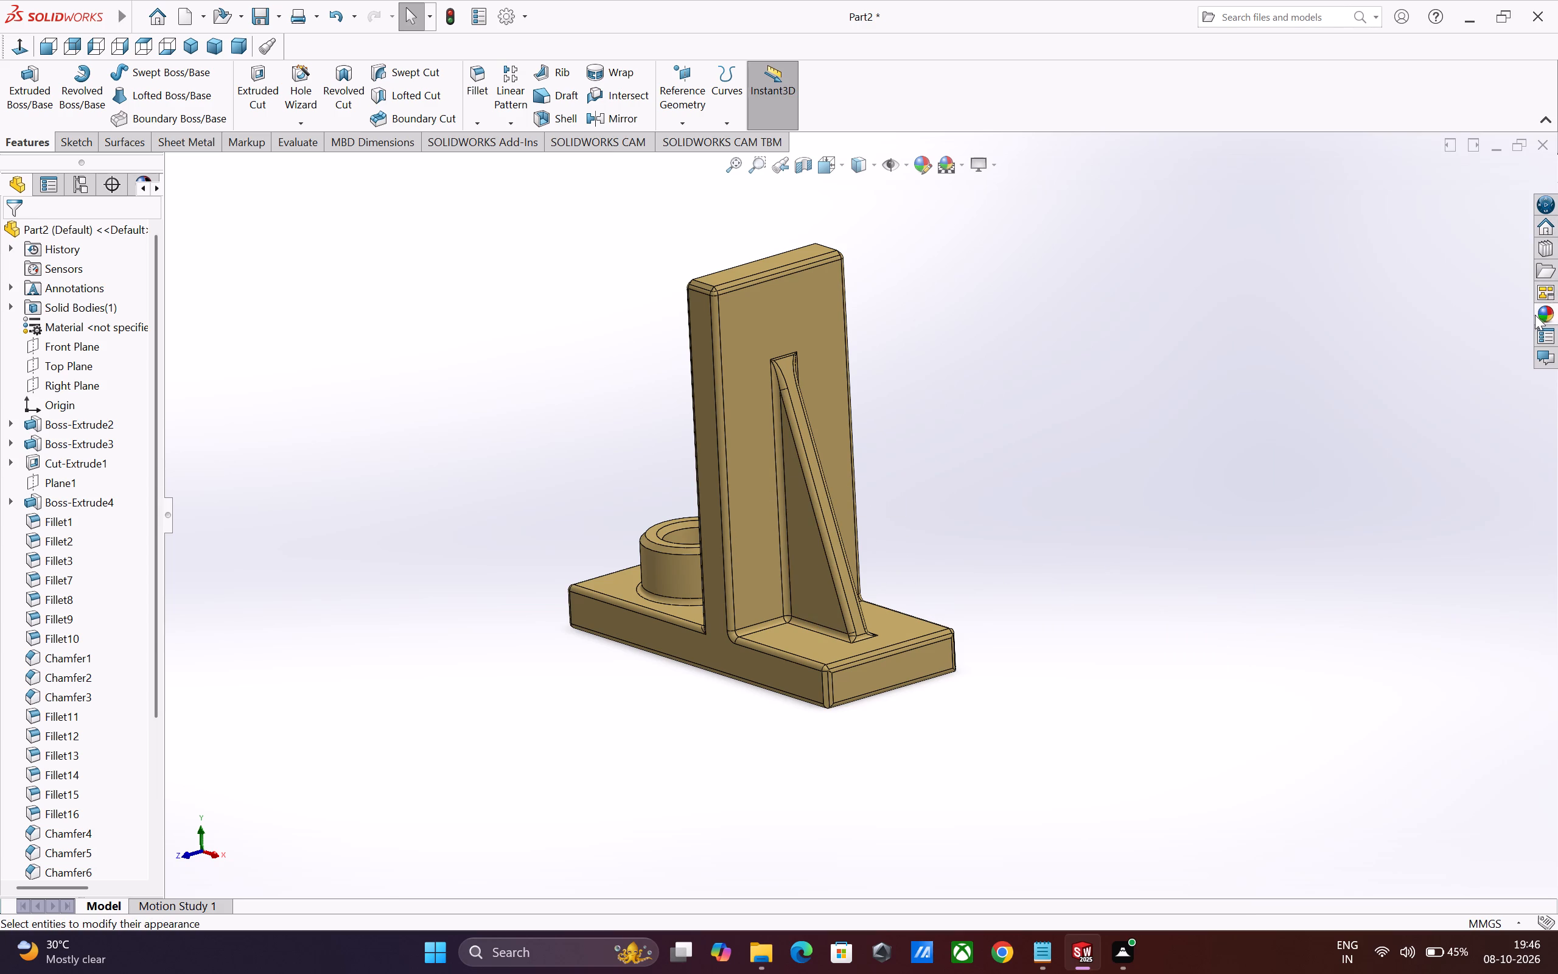
Apply the polished zinc appearance from the Zinc metals to the whole part.
click(1537, 314)
click(1346, 331)
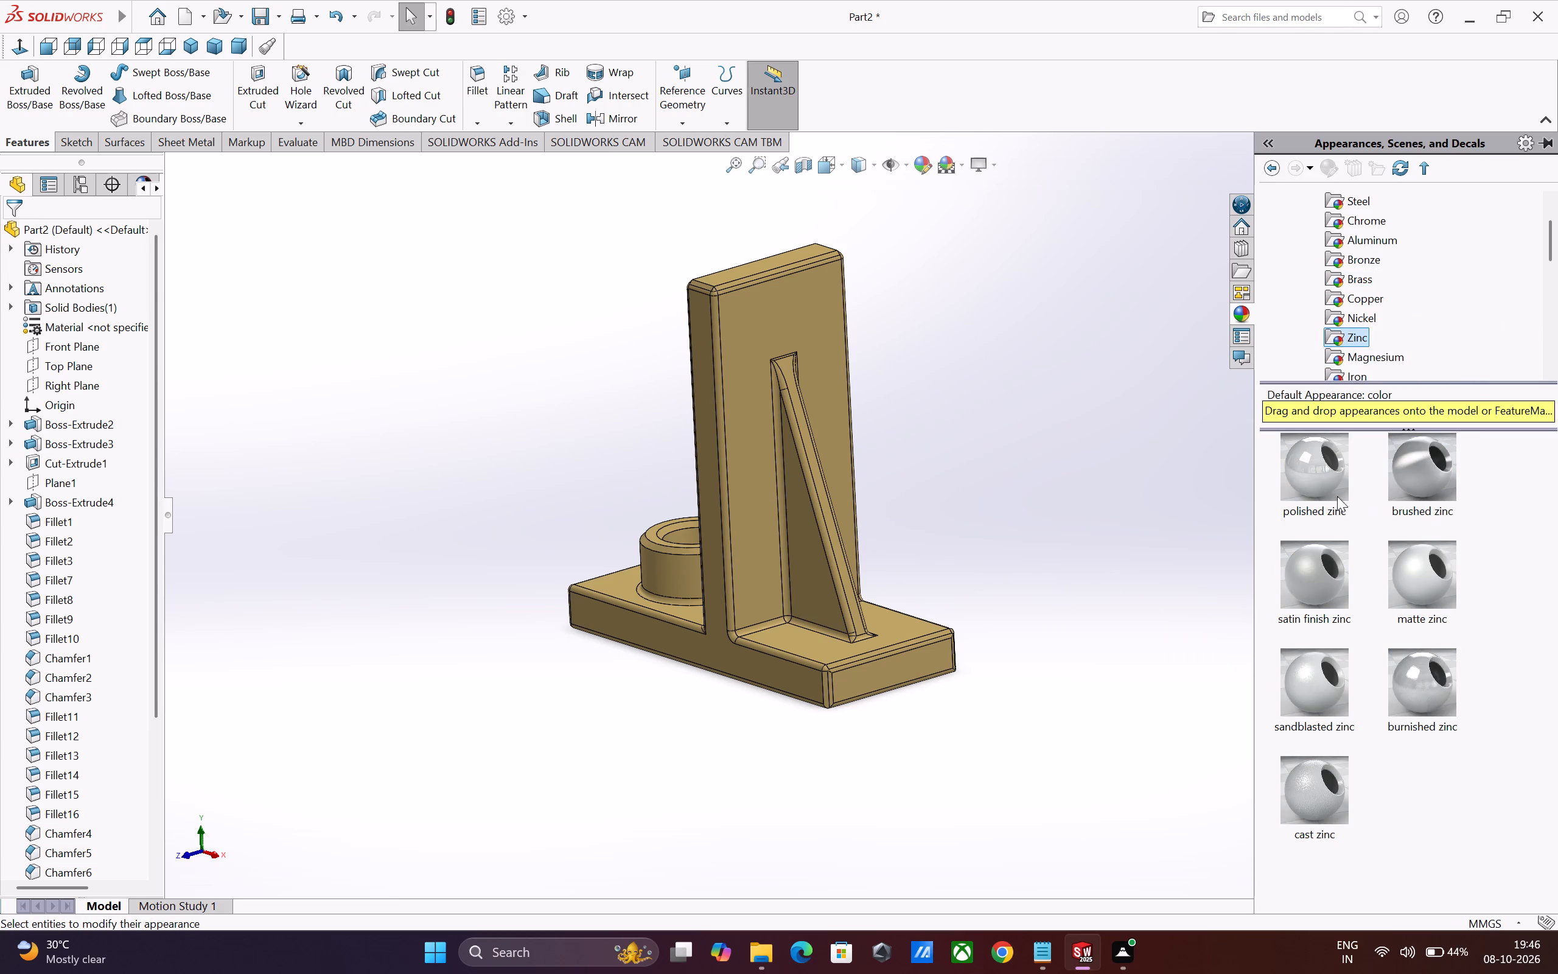
double_click(1300, 479)
middle_drag(934, 730, 972, 756)
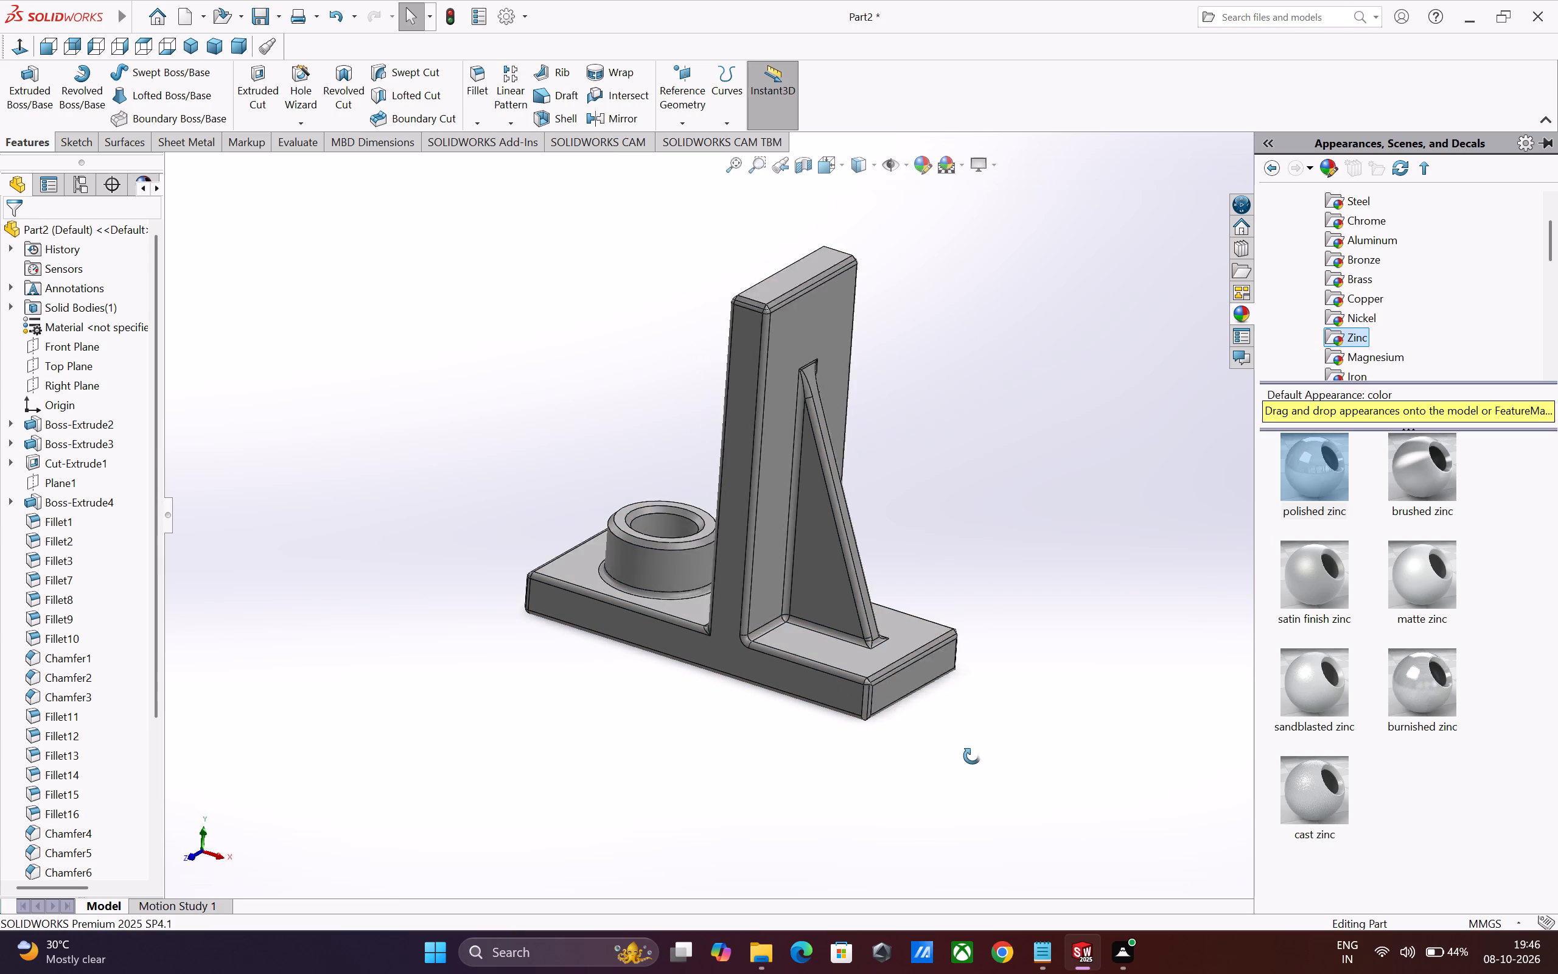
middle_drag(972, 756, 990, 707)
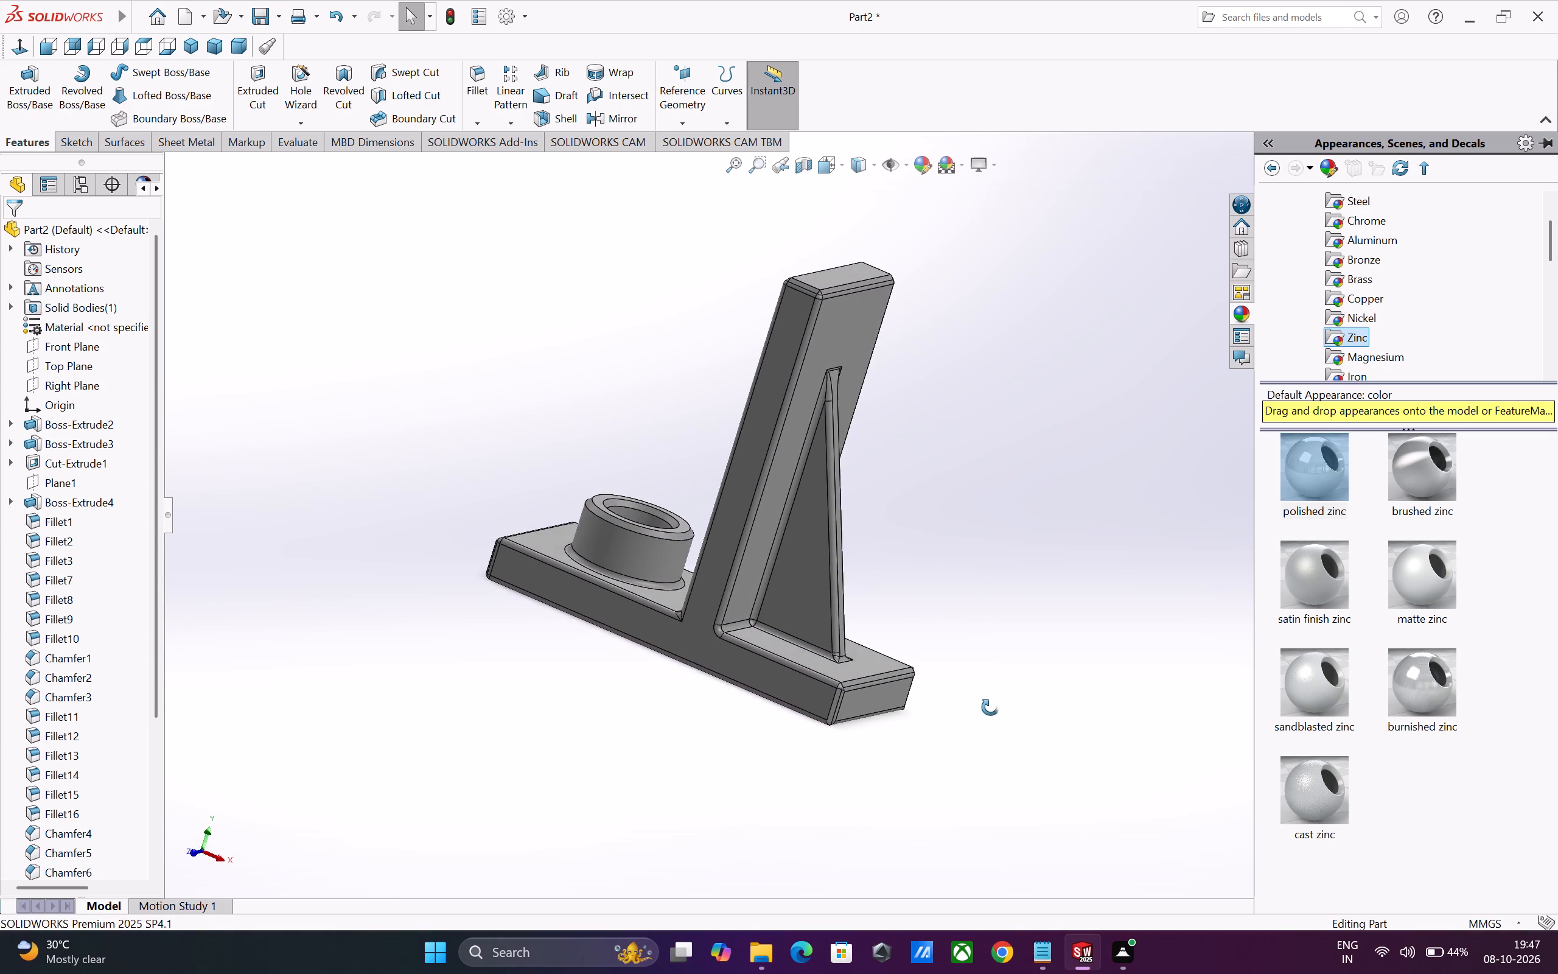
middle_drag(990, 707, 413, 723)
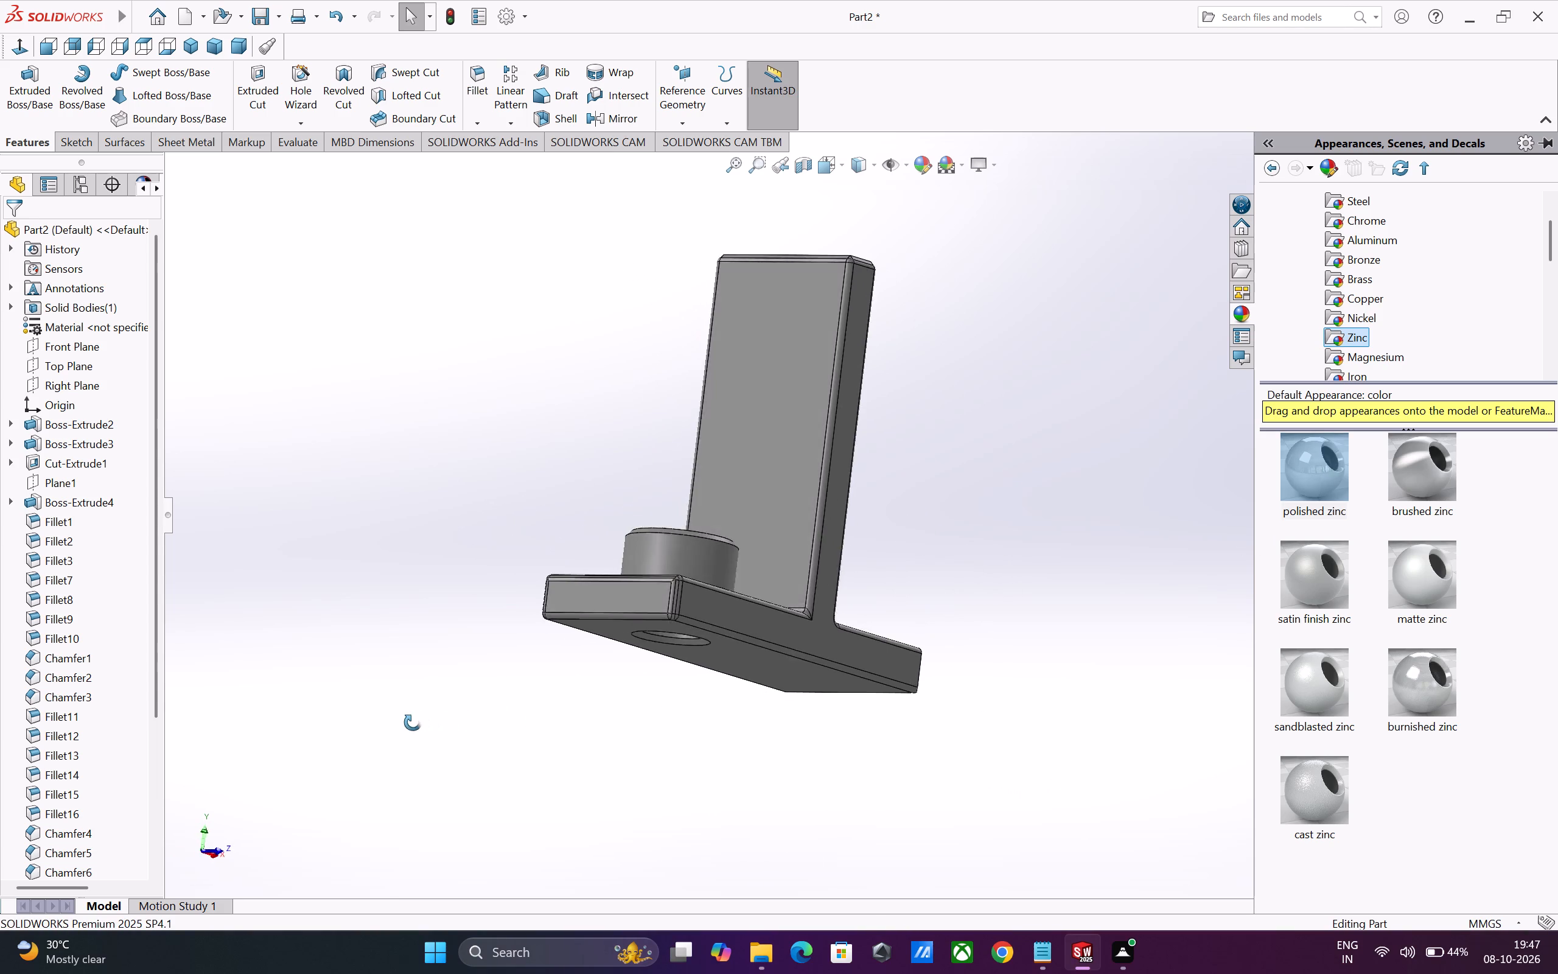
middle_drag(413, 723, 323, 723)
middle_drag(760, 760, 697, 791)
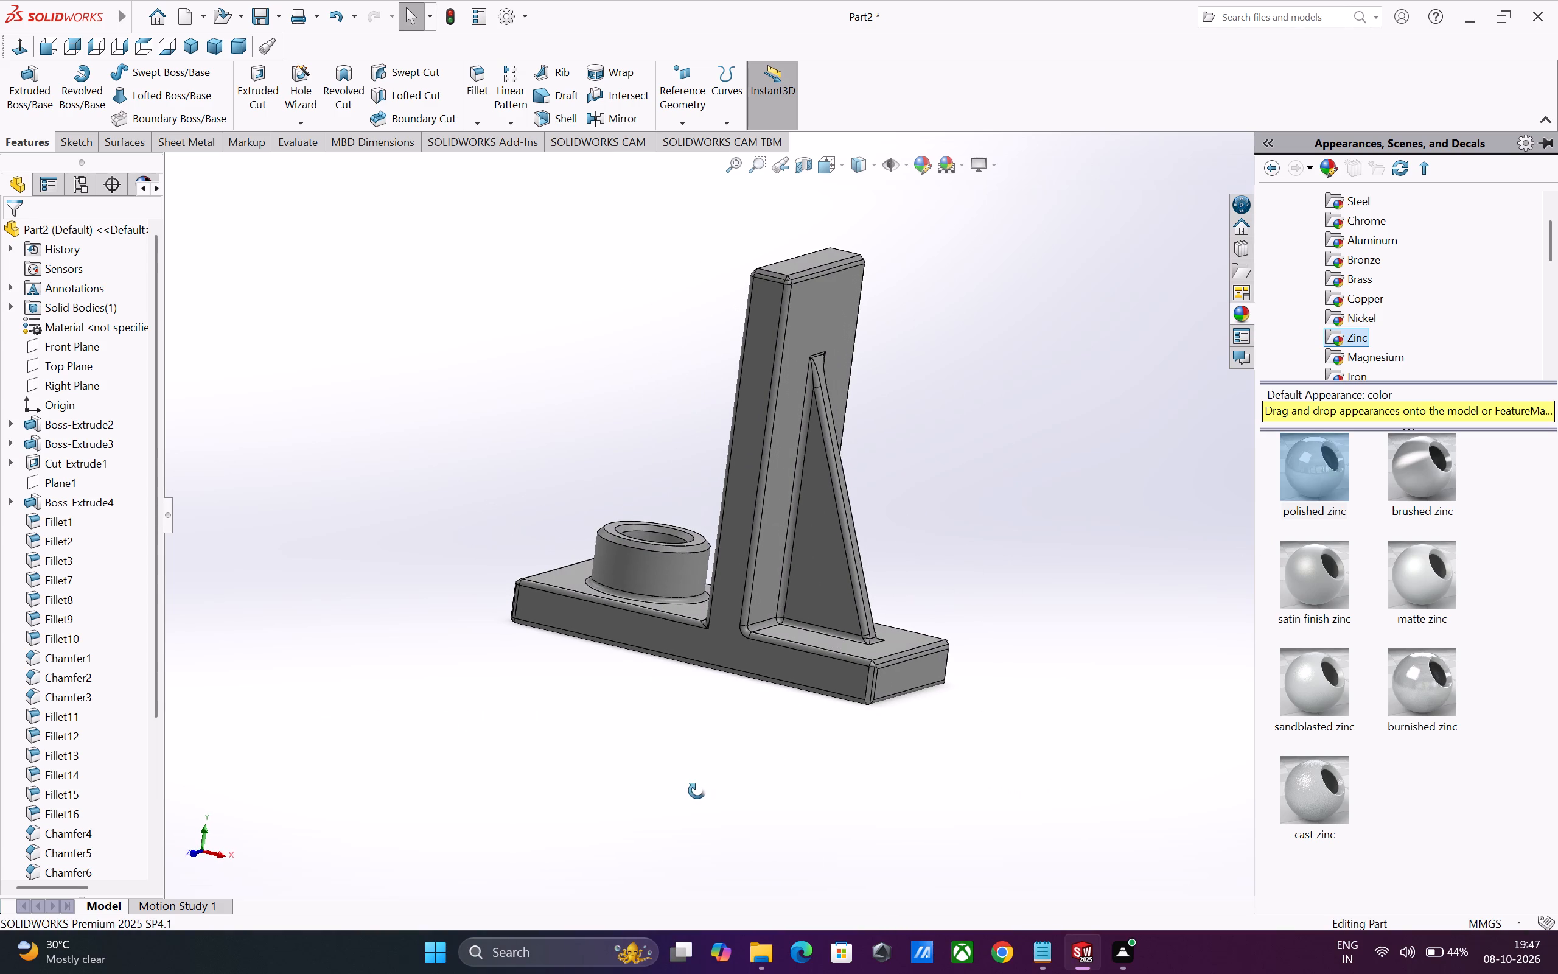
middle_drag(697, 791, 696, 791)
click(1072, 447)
Delete Fillet27 and Fillet26 from the long bottom edges of the base plate.
scroll(43, 707, down, 3)
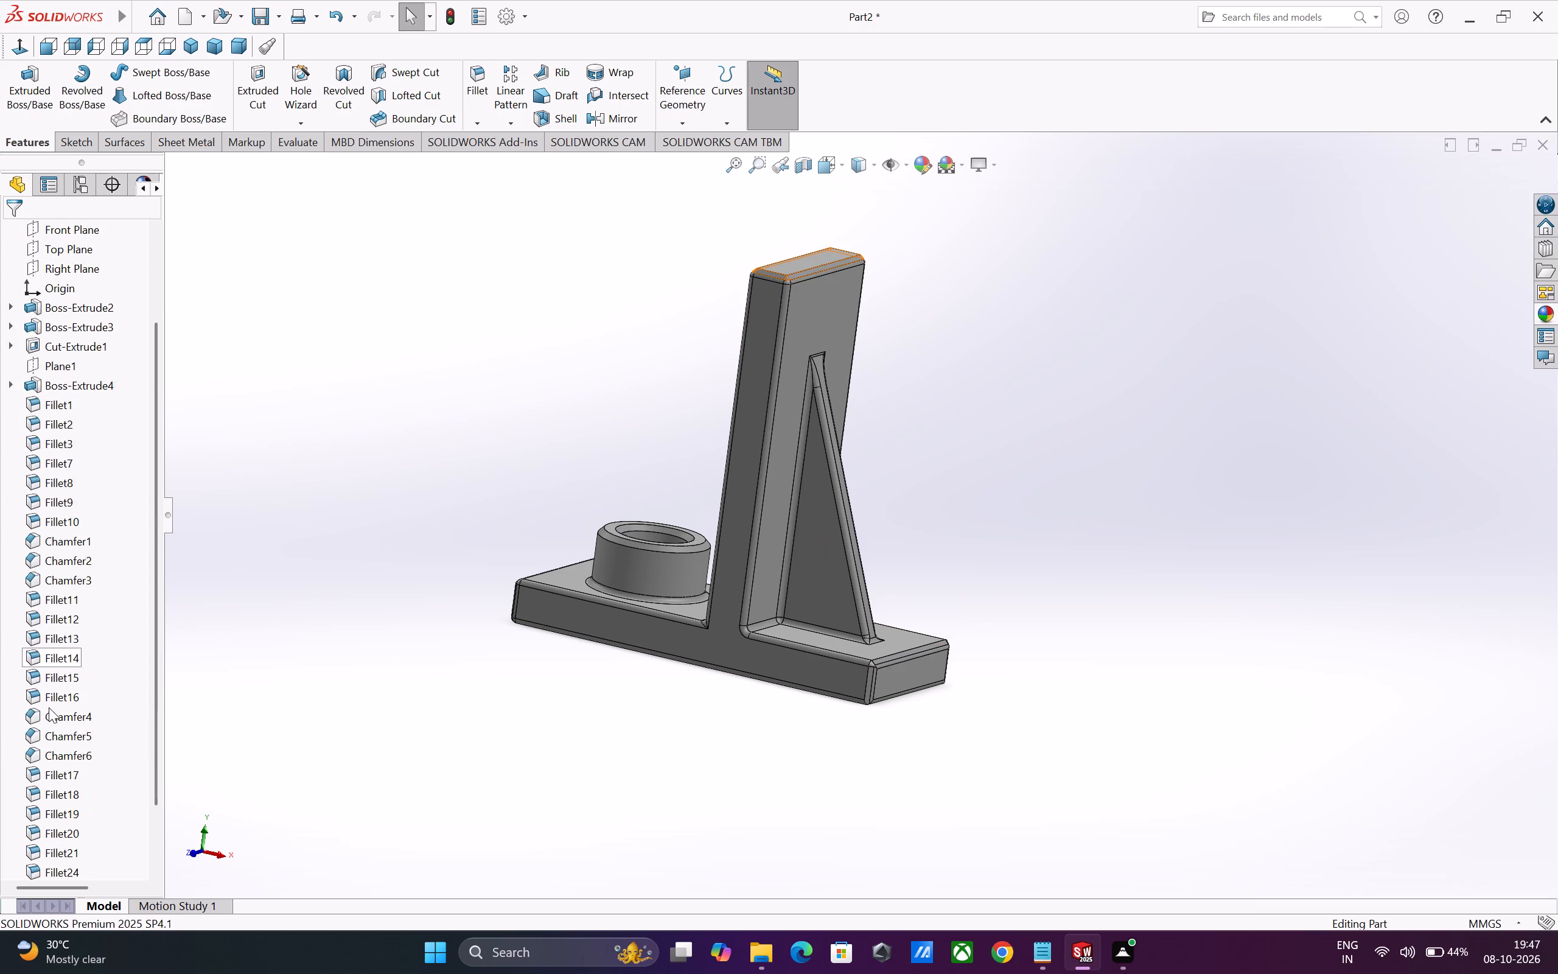
scroll(49, 707, down, 4)
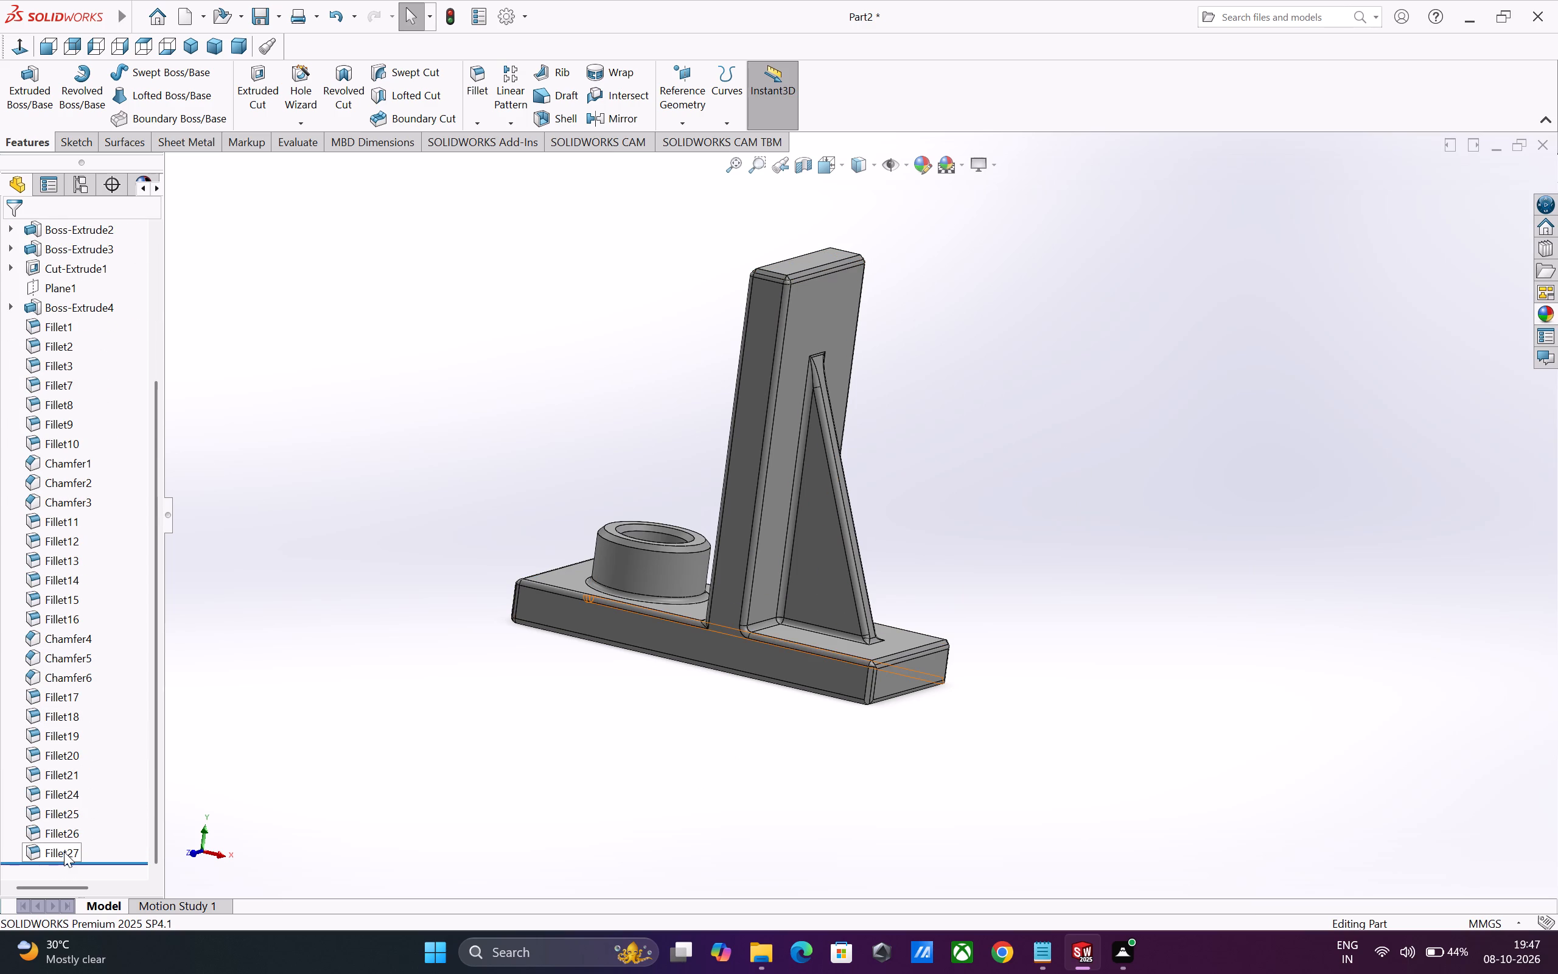
click(64, 852)
key(Delete)
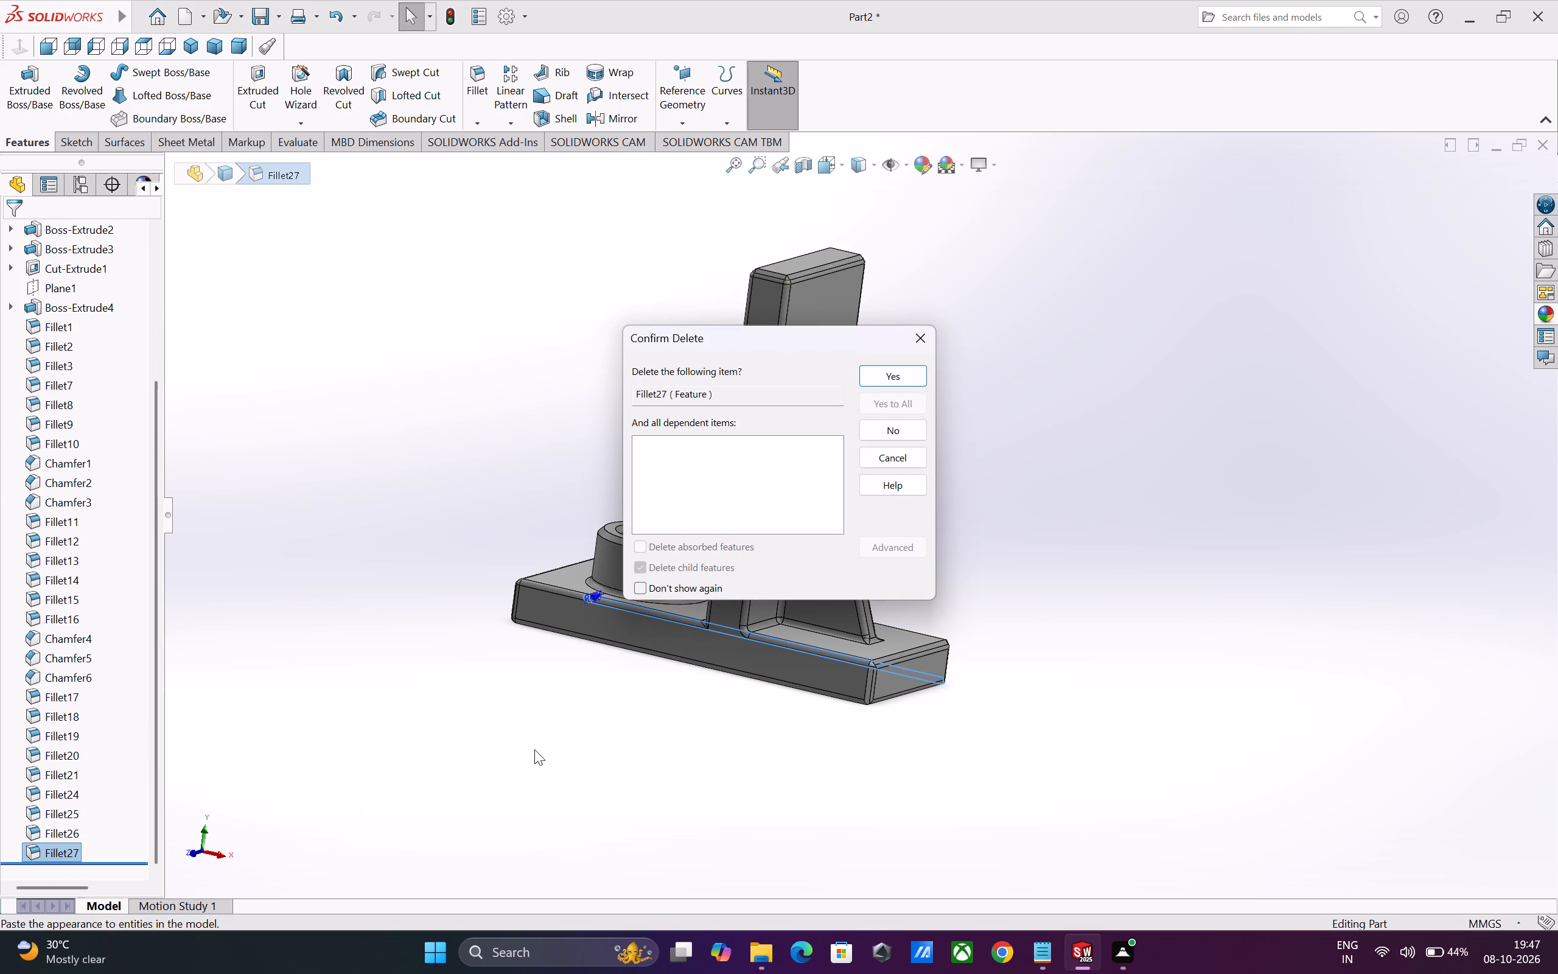
key(Return)
click(53, 849)
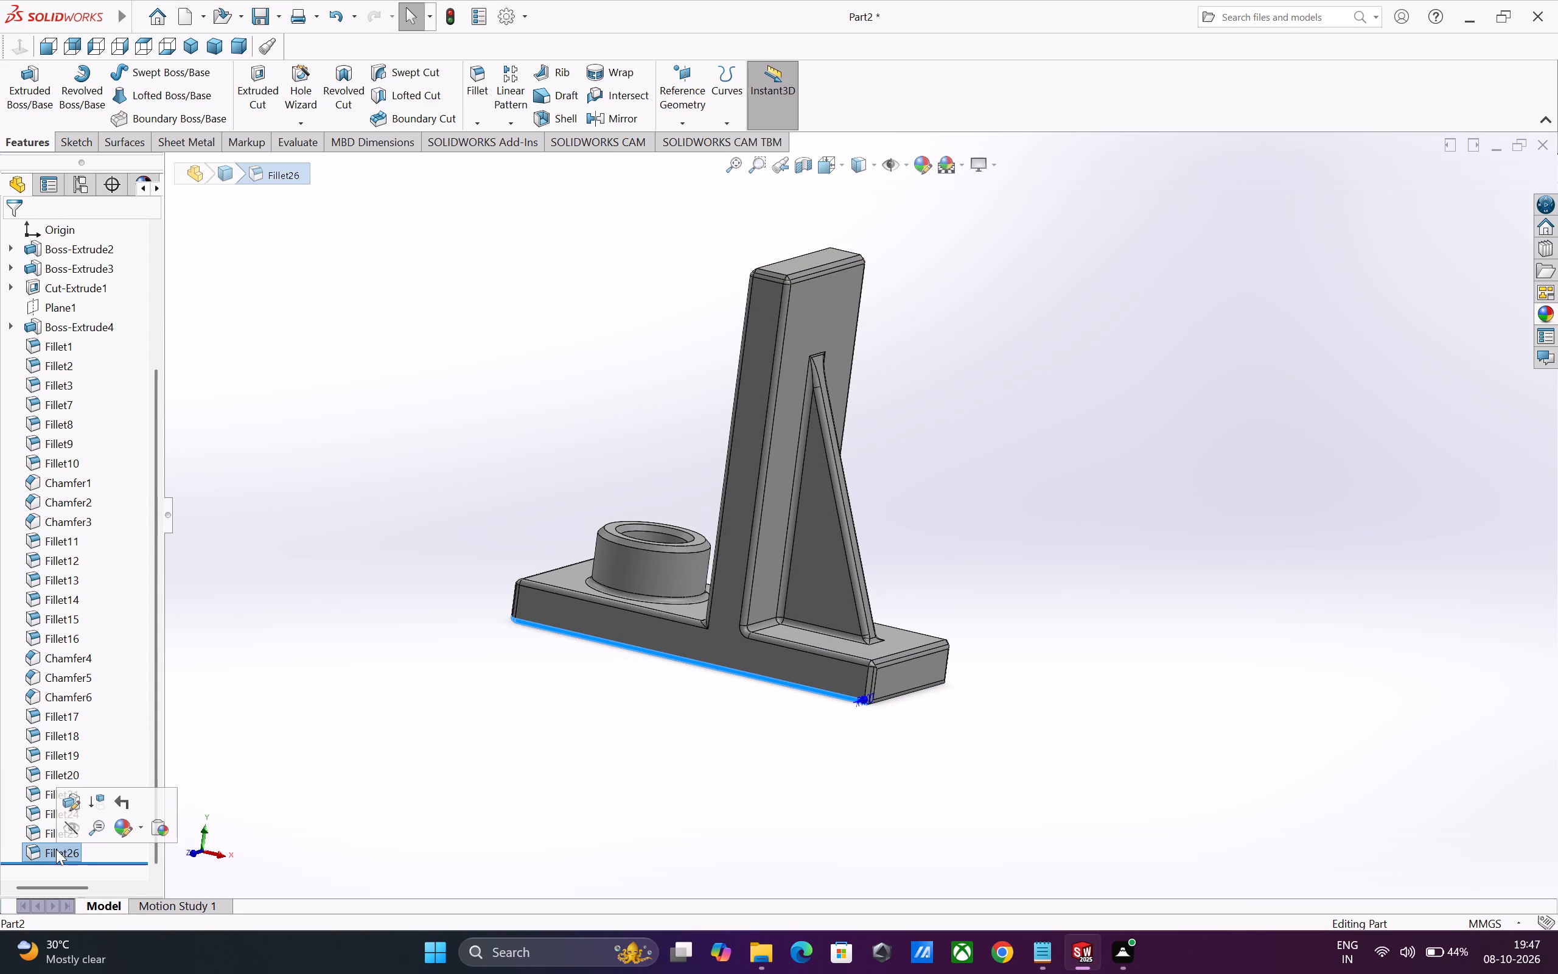
key(Delete)
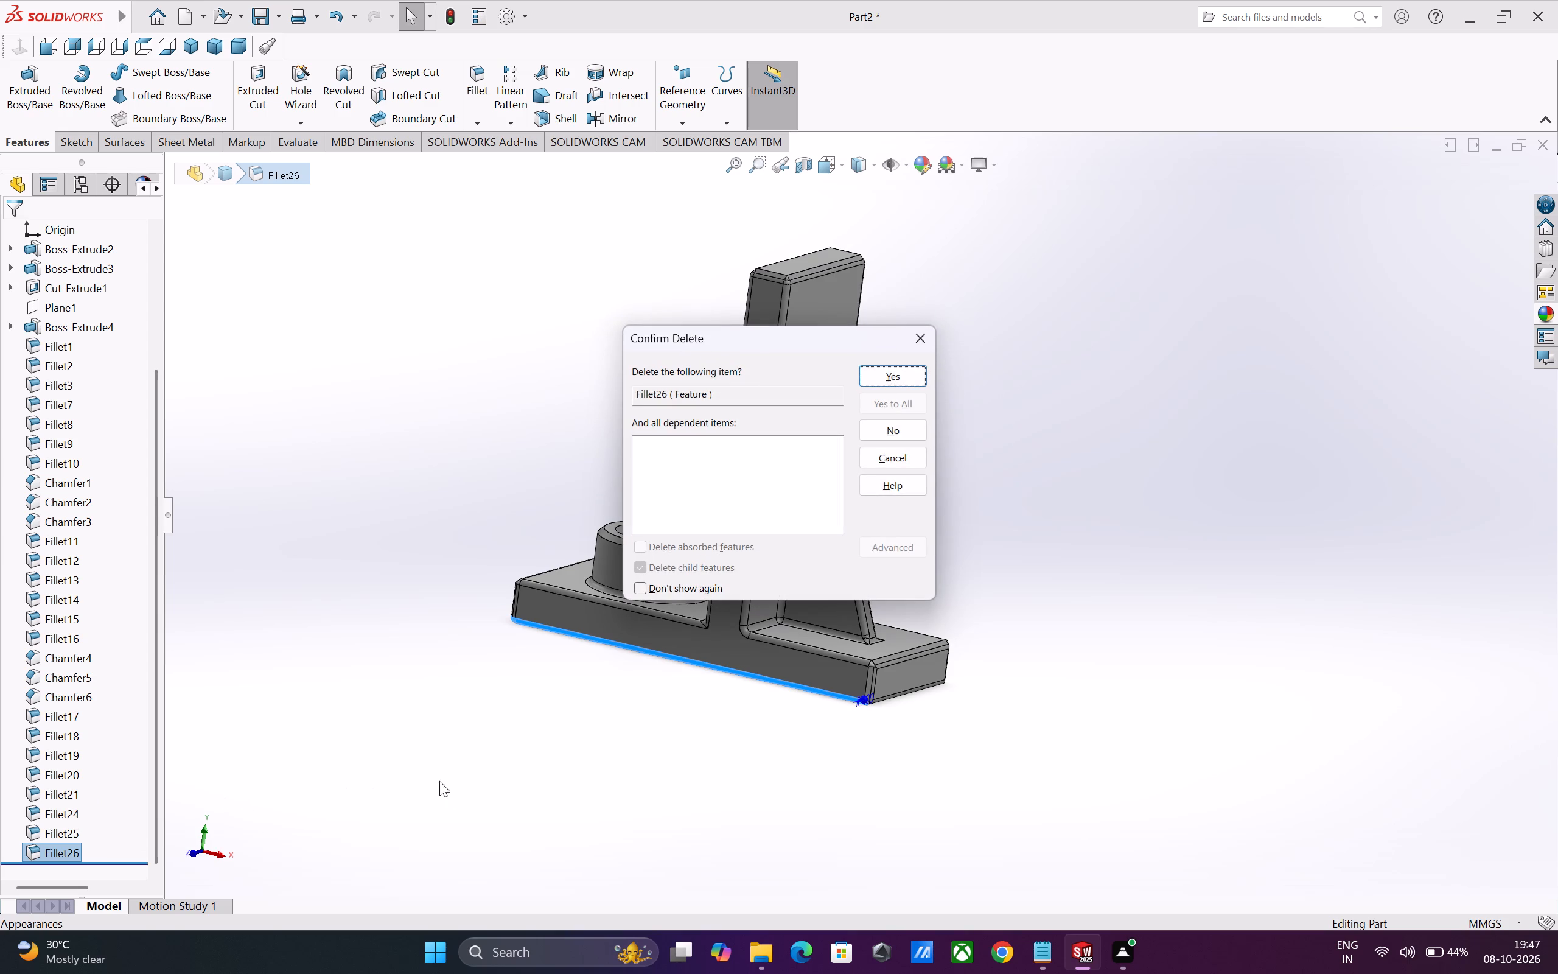
key(Return)
Delete Fillet25 and Fillet24 from the sloping edges of the triangular rib.
click(71, 853)
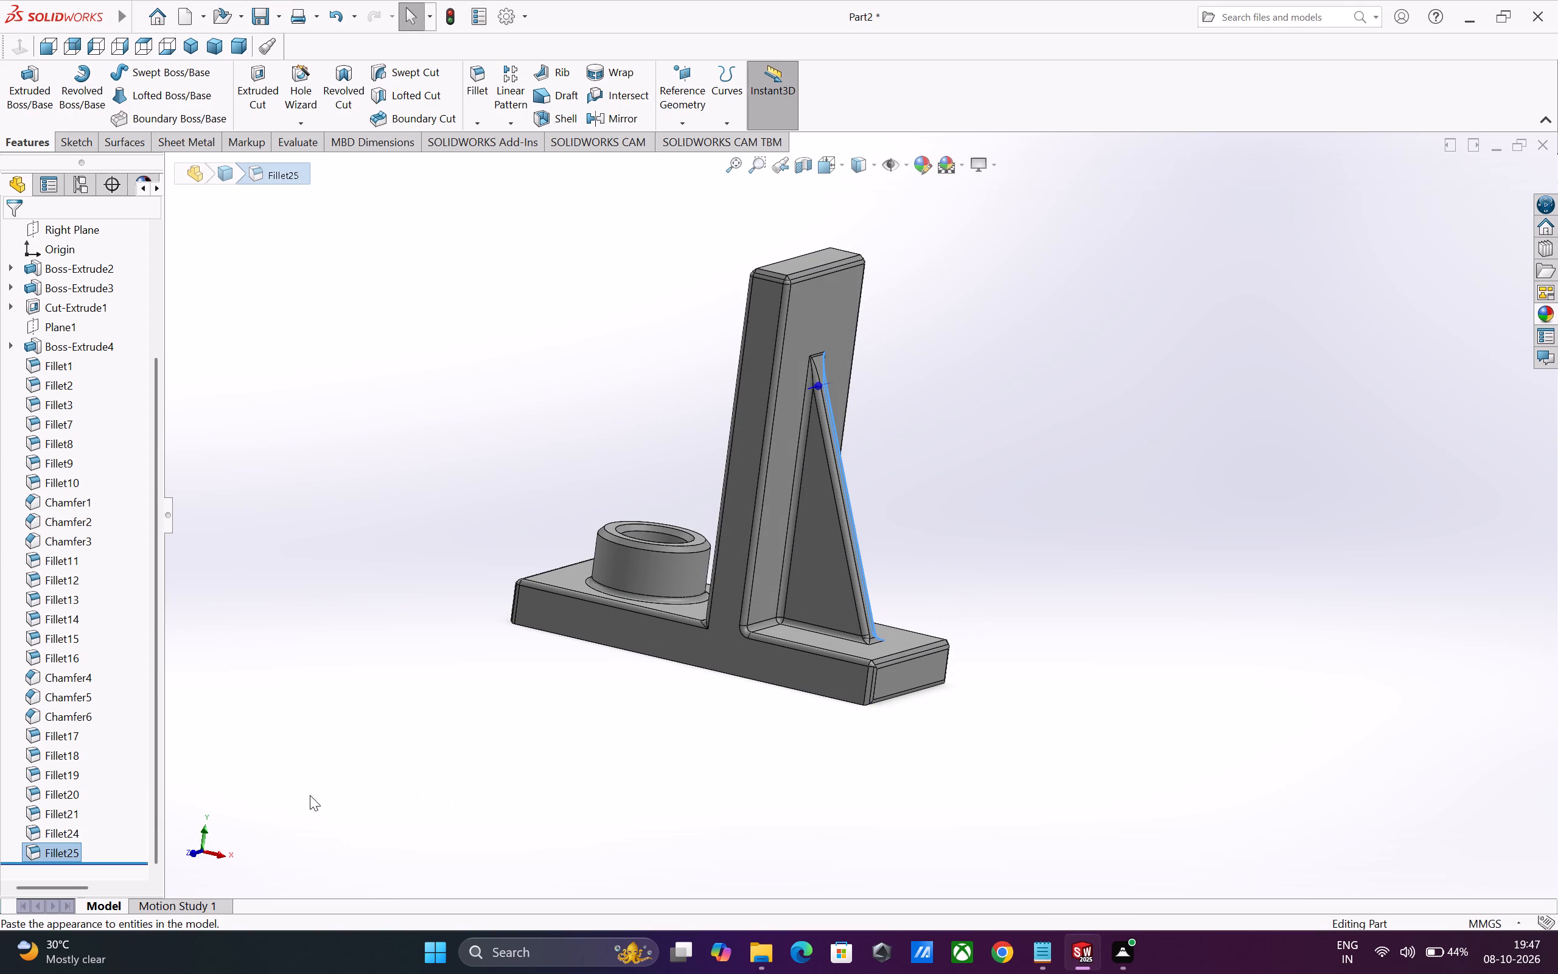
key(Delete)
key(Return)
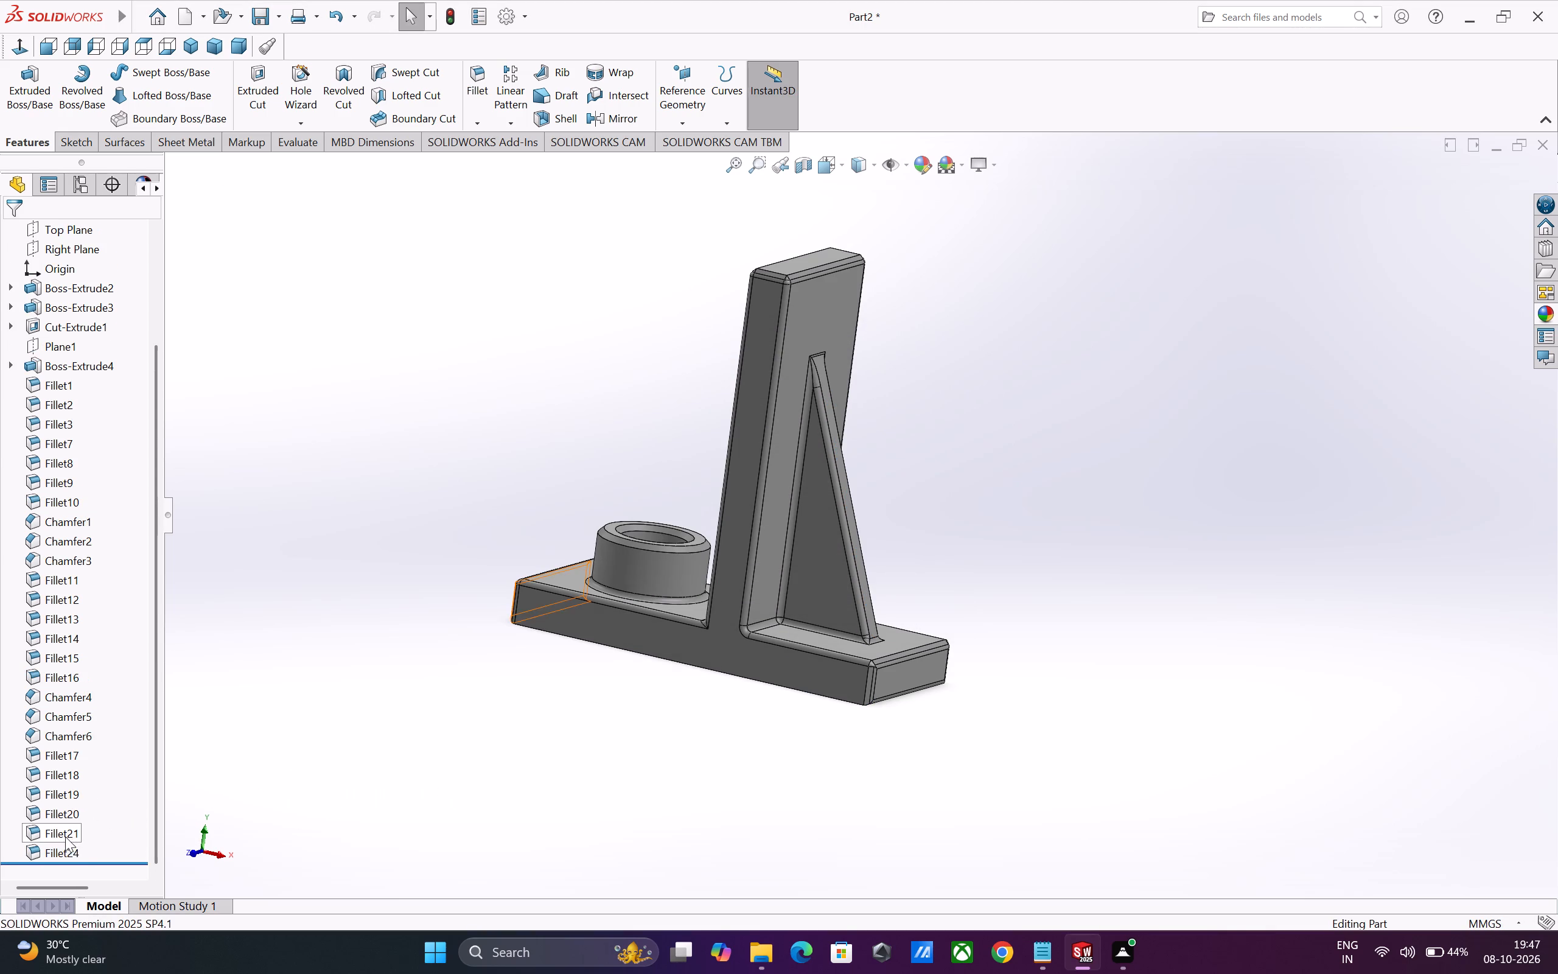
click(60, 856)
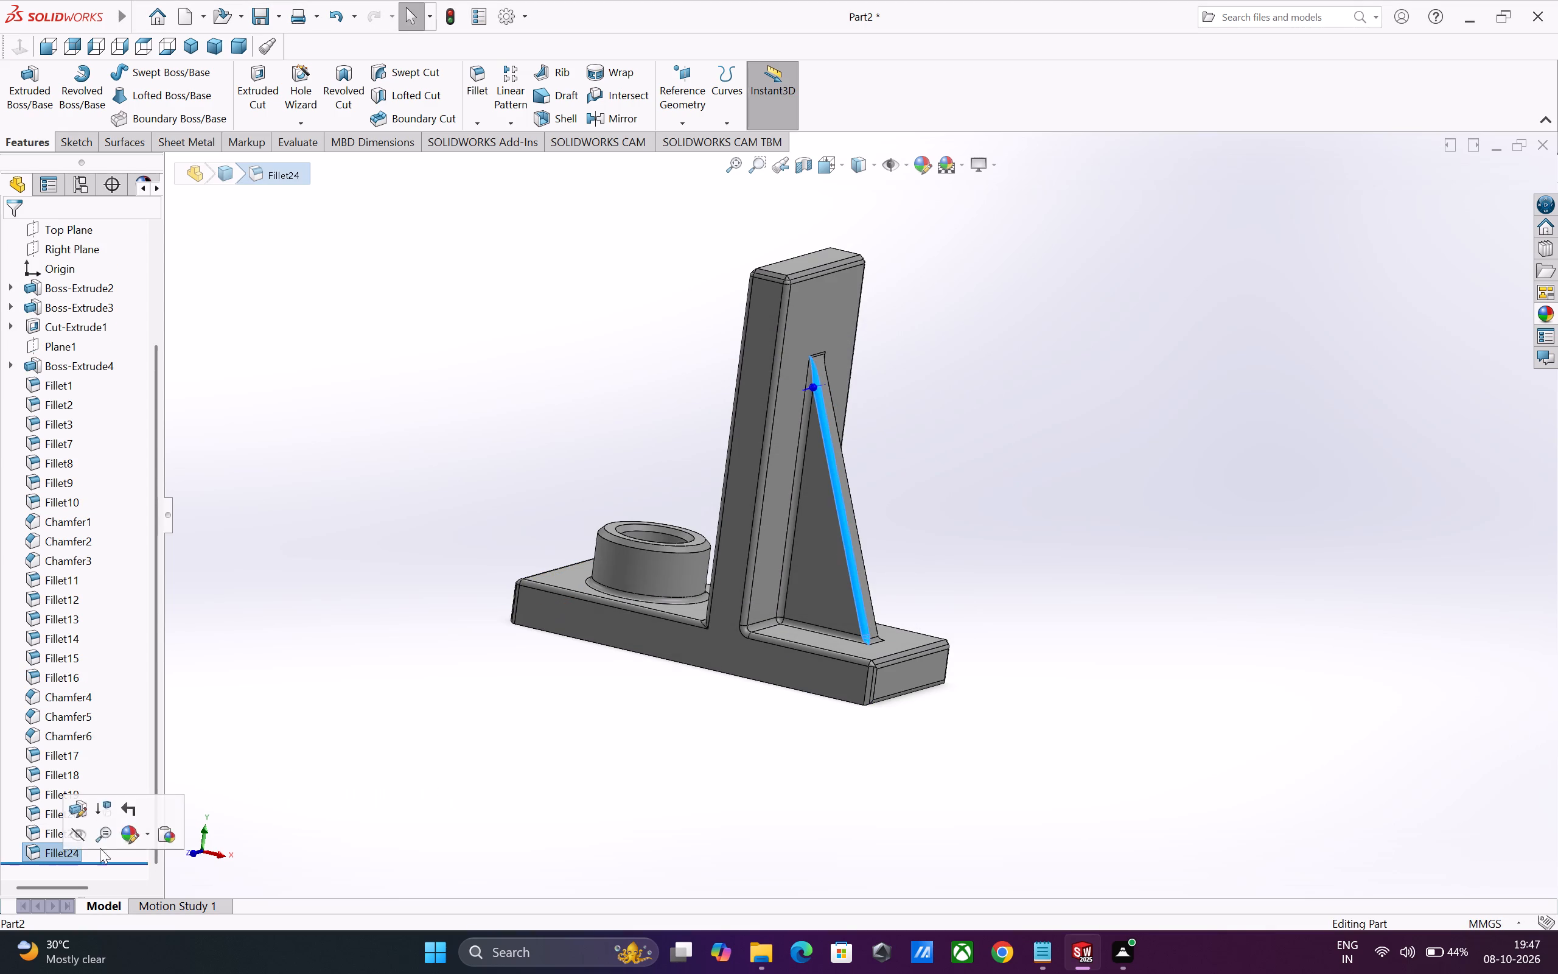
key(Delete)
key(Return)
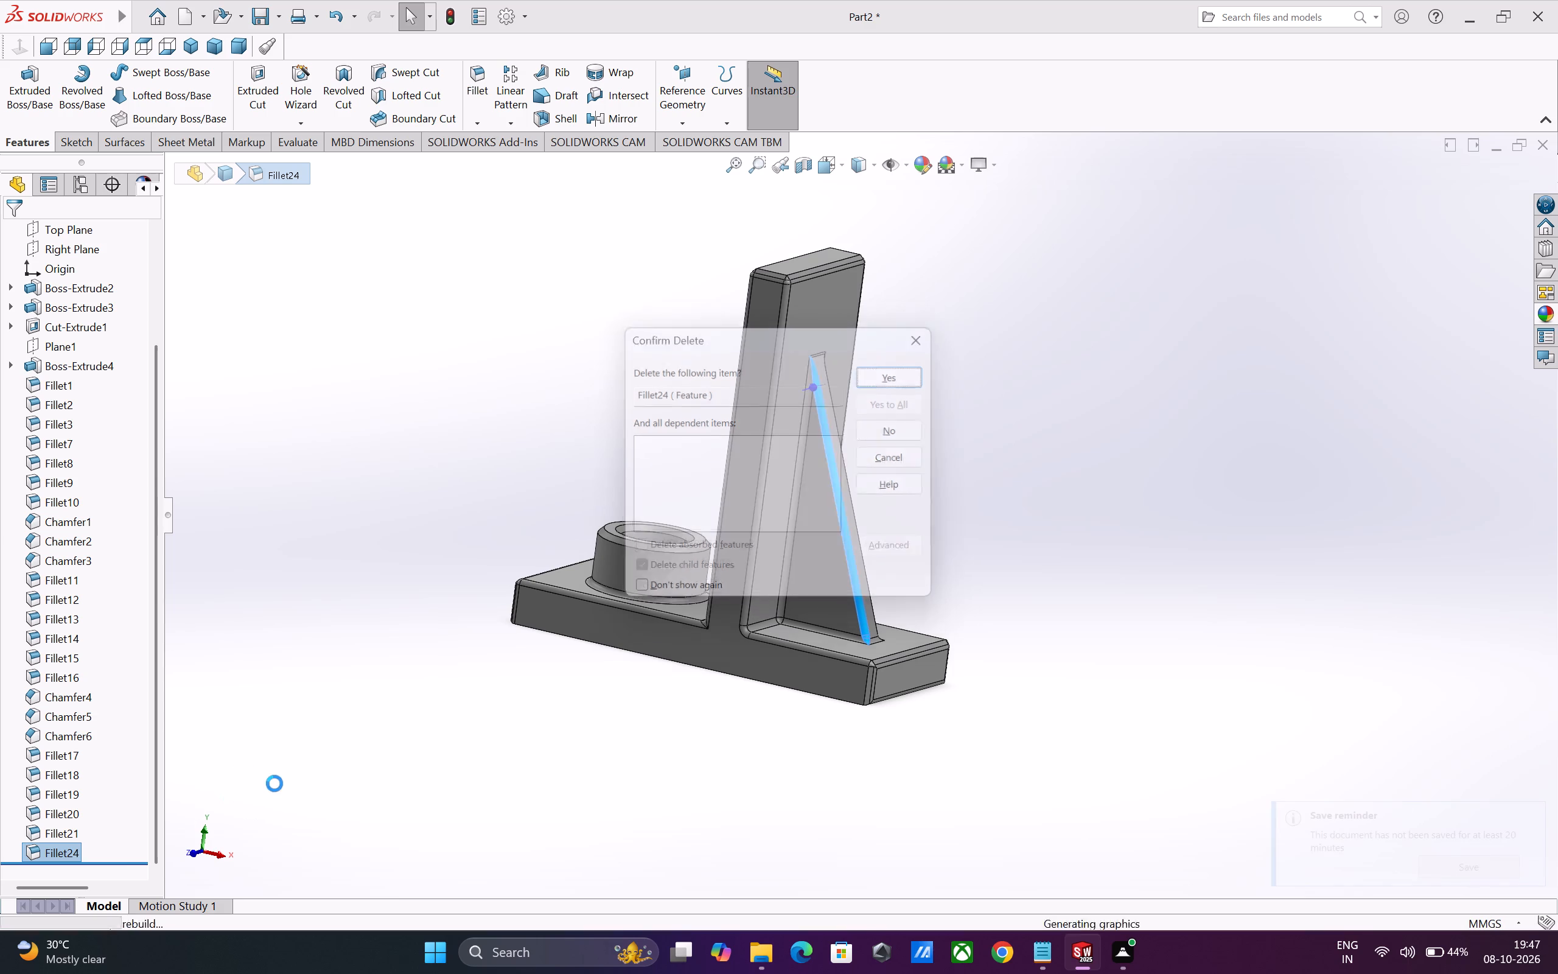
Delete Fillet21, Fillet20 and Fillet19 from the two end faces of the base plate.
click(69, 849)
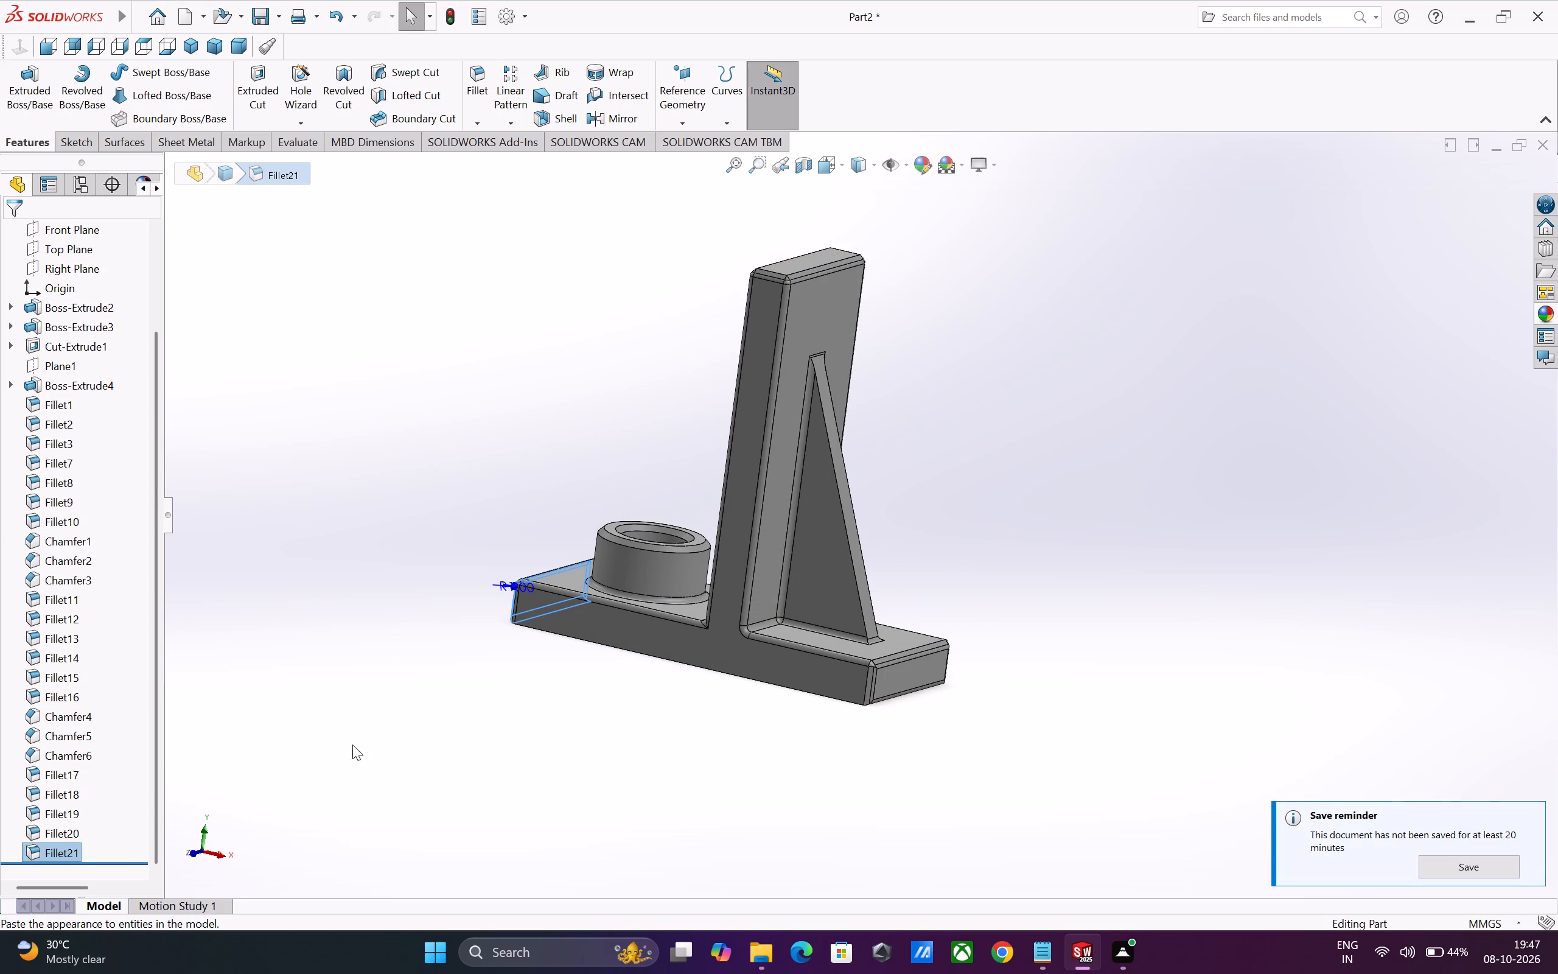
key(Delete)
key(Return)
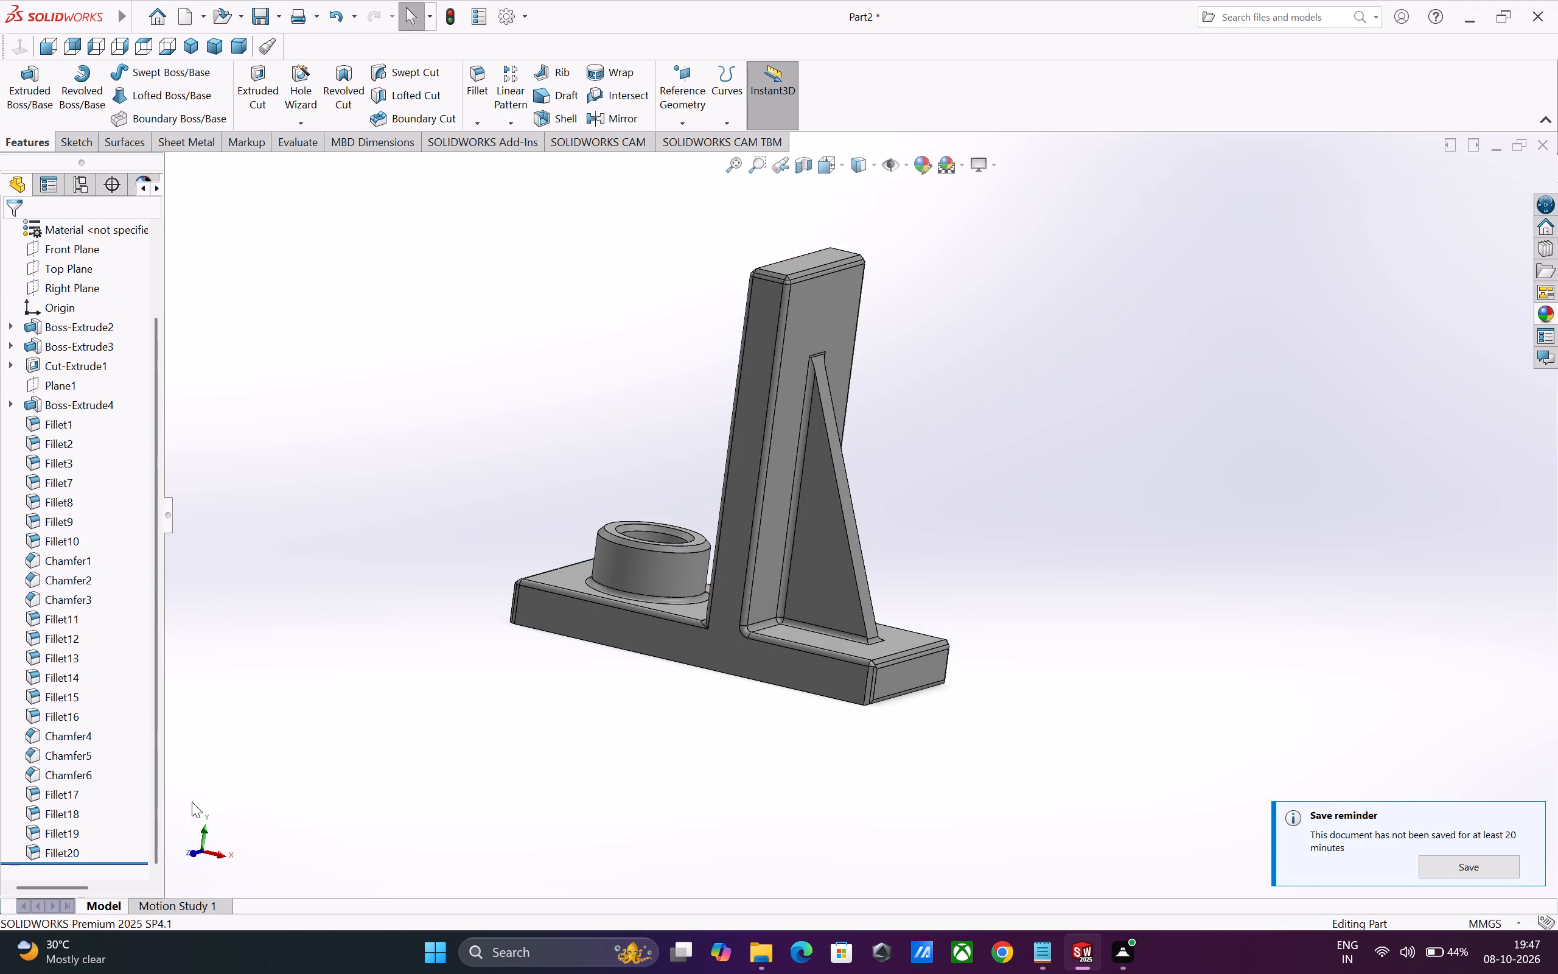
click(69, 850)
key(Delete)
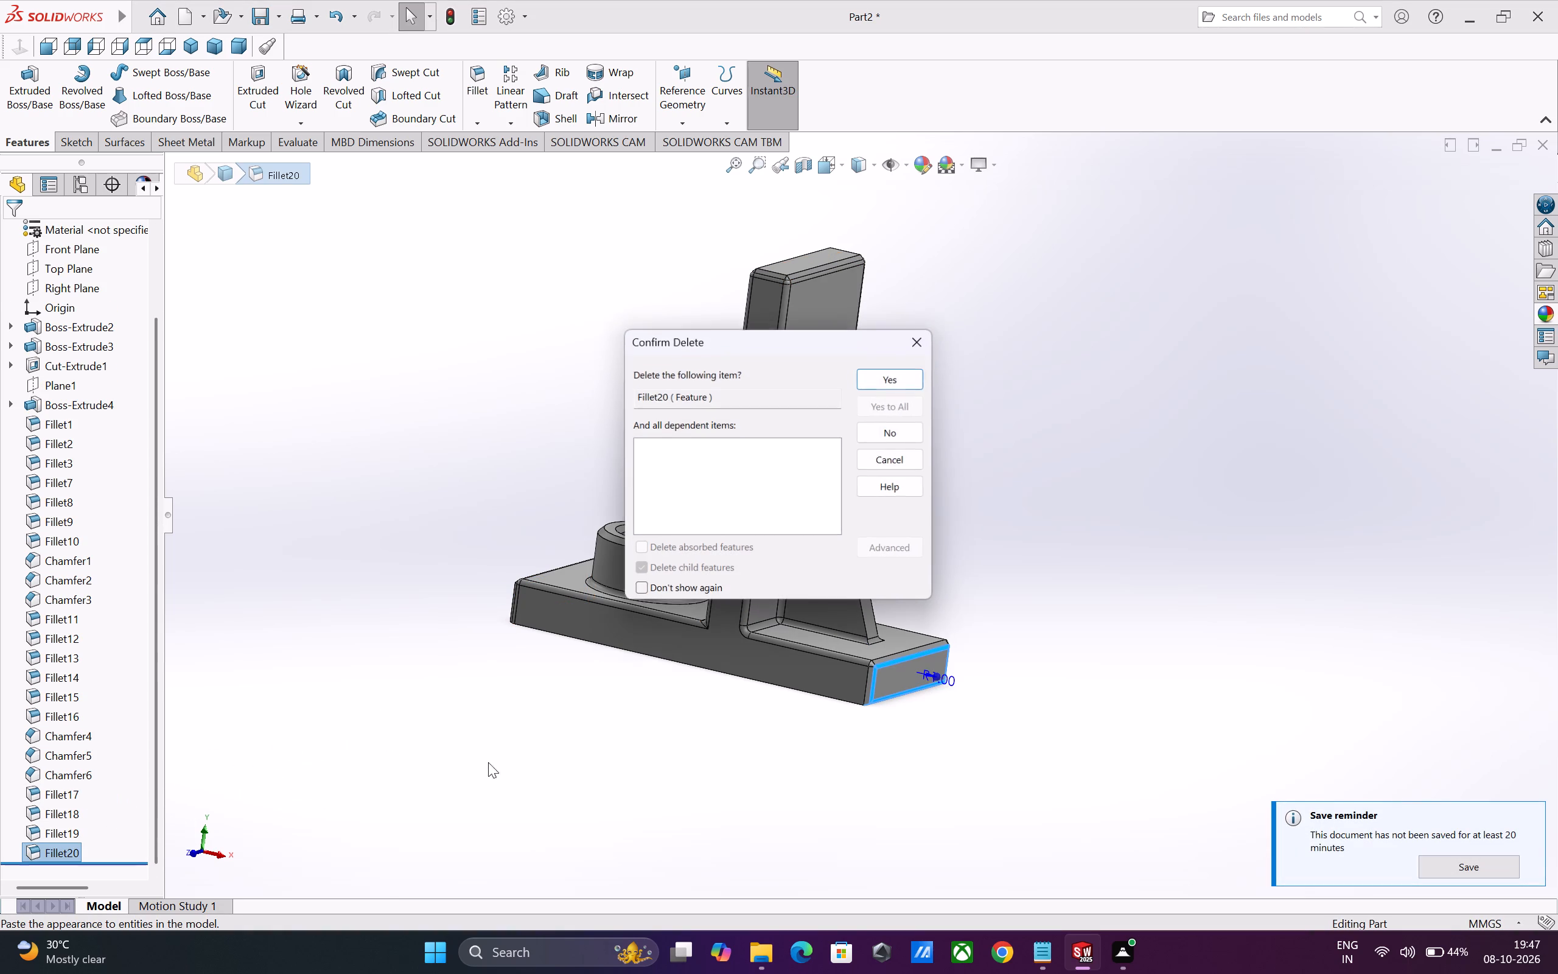
key(Return)
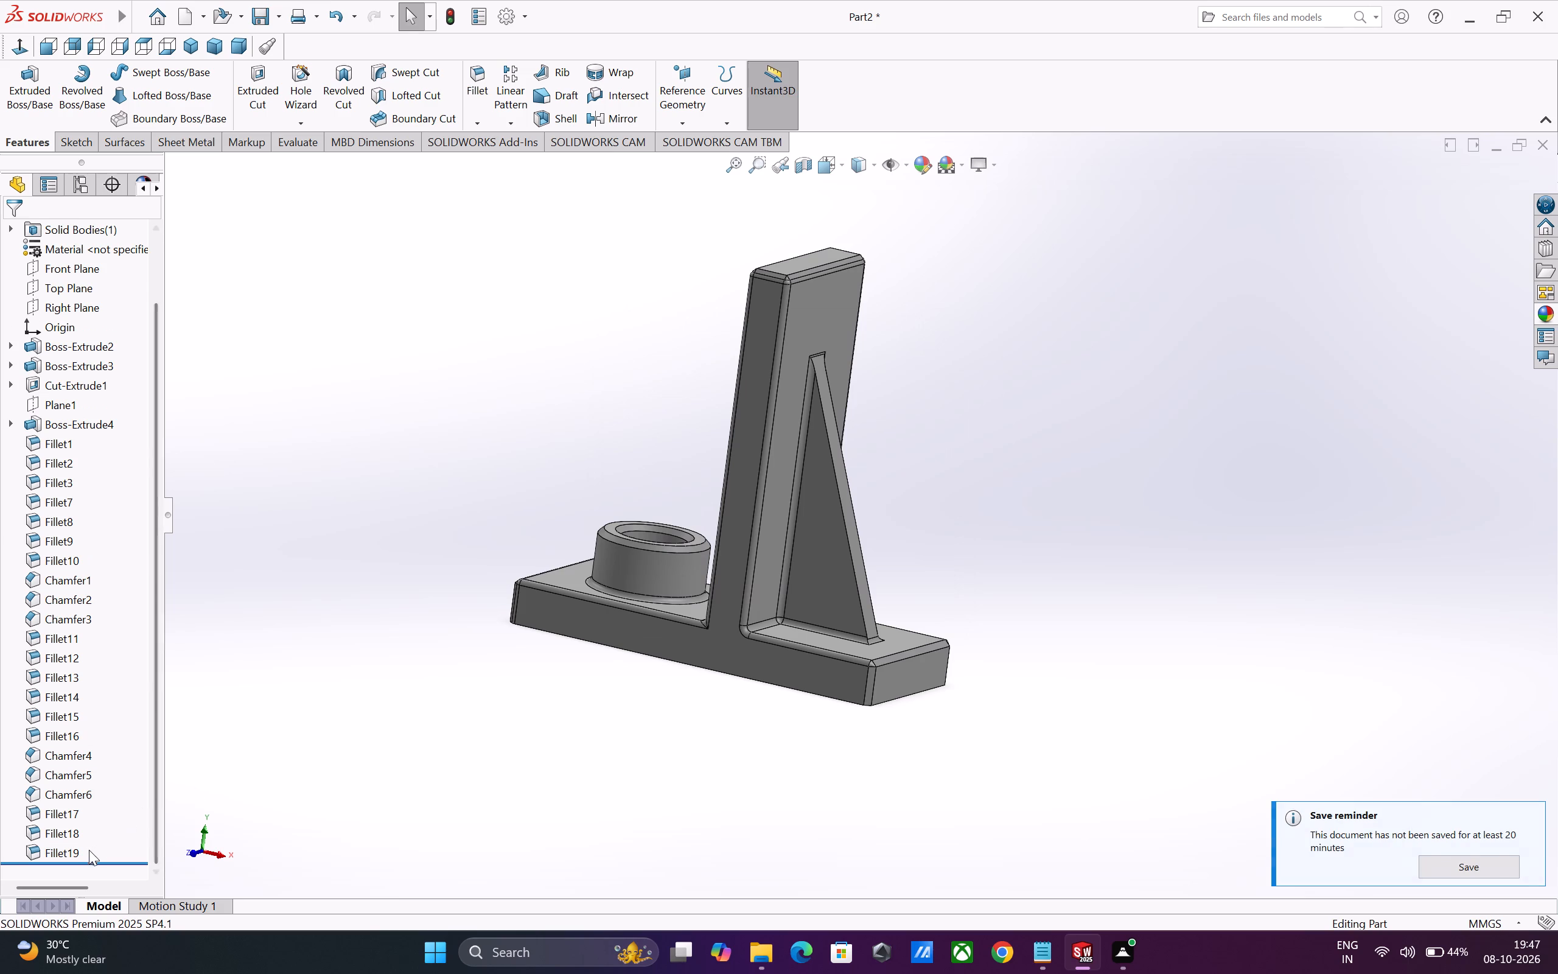
click(69, 856)
key(Delete)
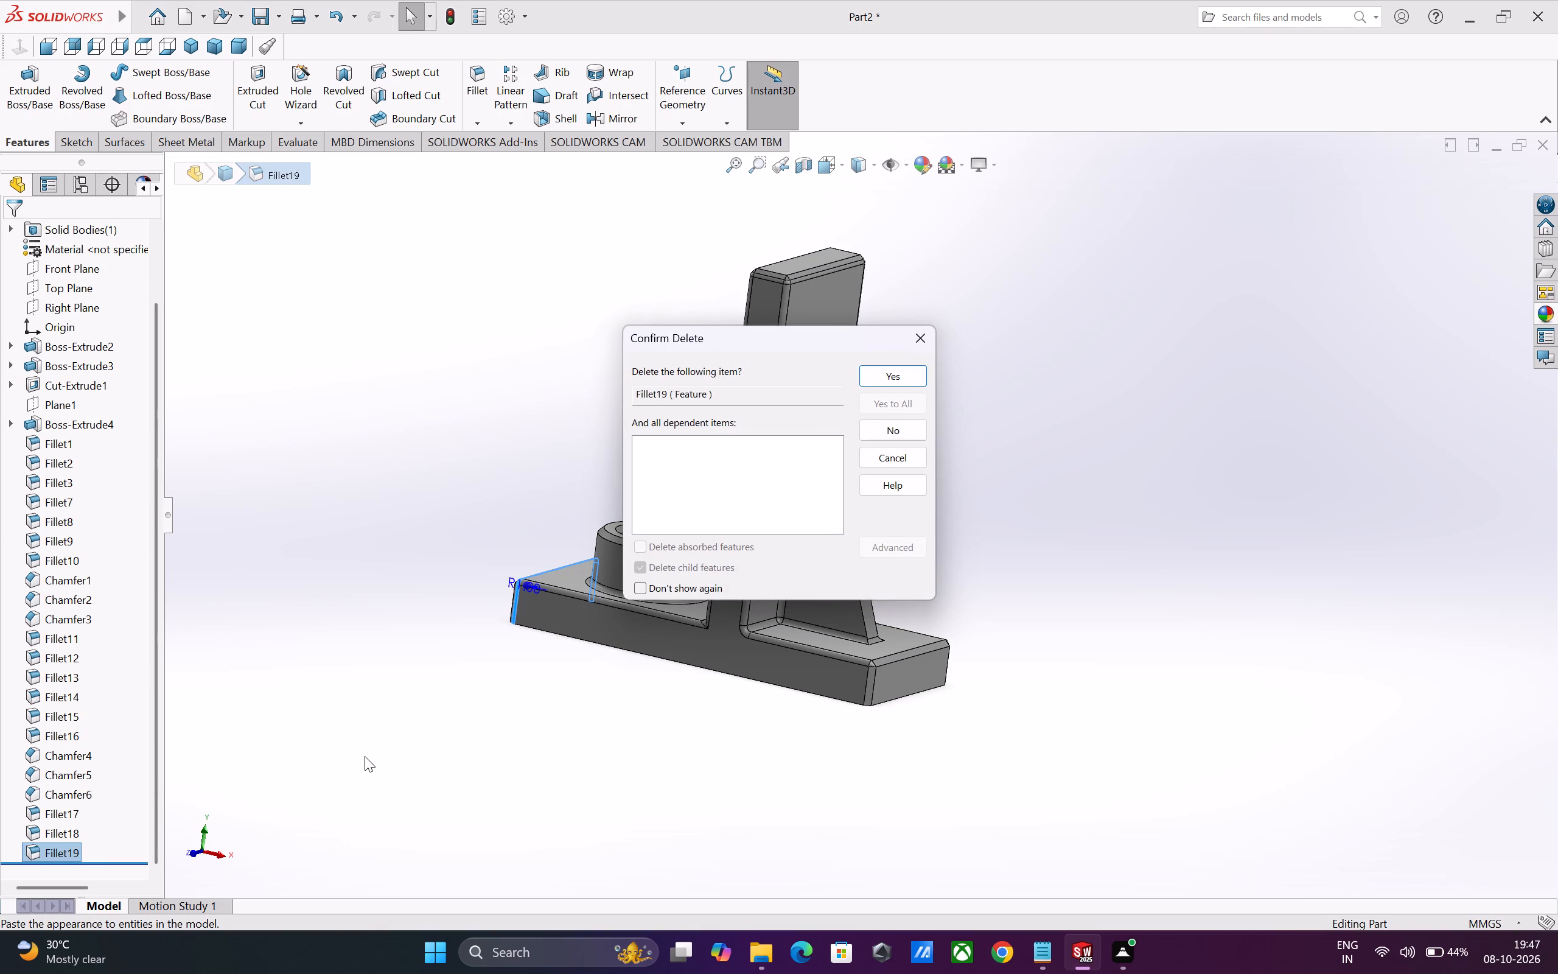
key(Return)
Delete Fillet18 at the upright's top and Fillet17 where the upright meets the base on the boss side.
click(68, 854)
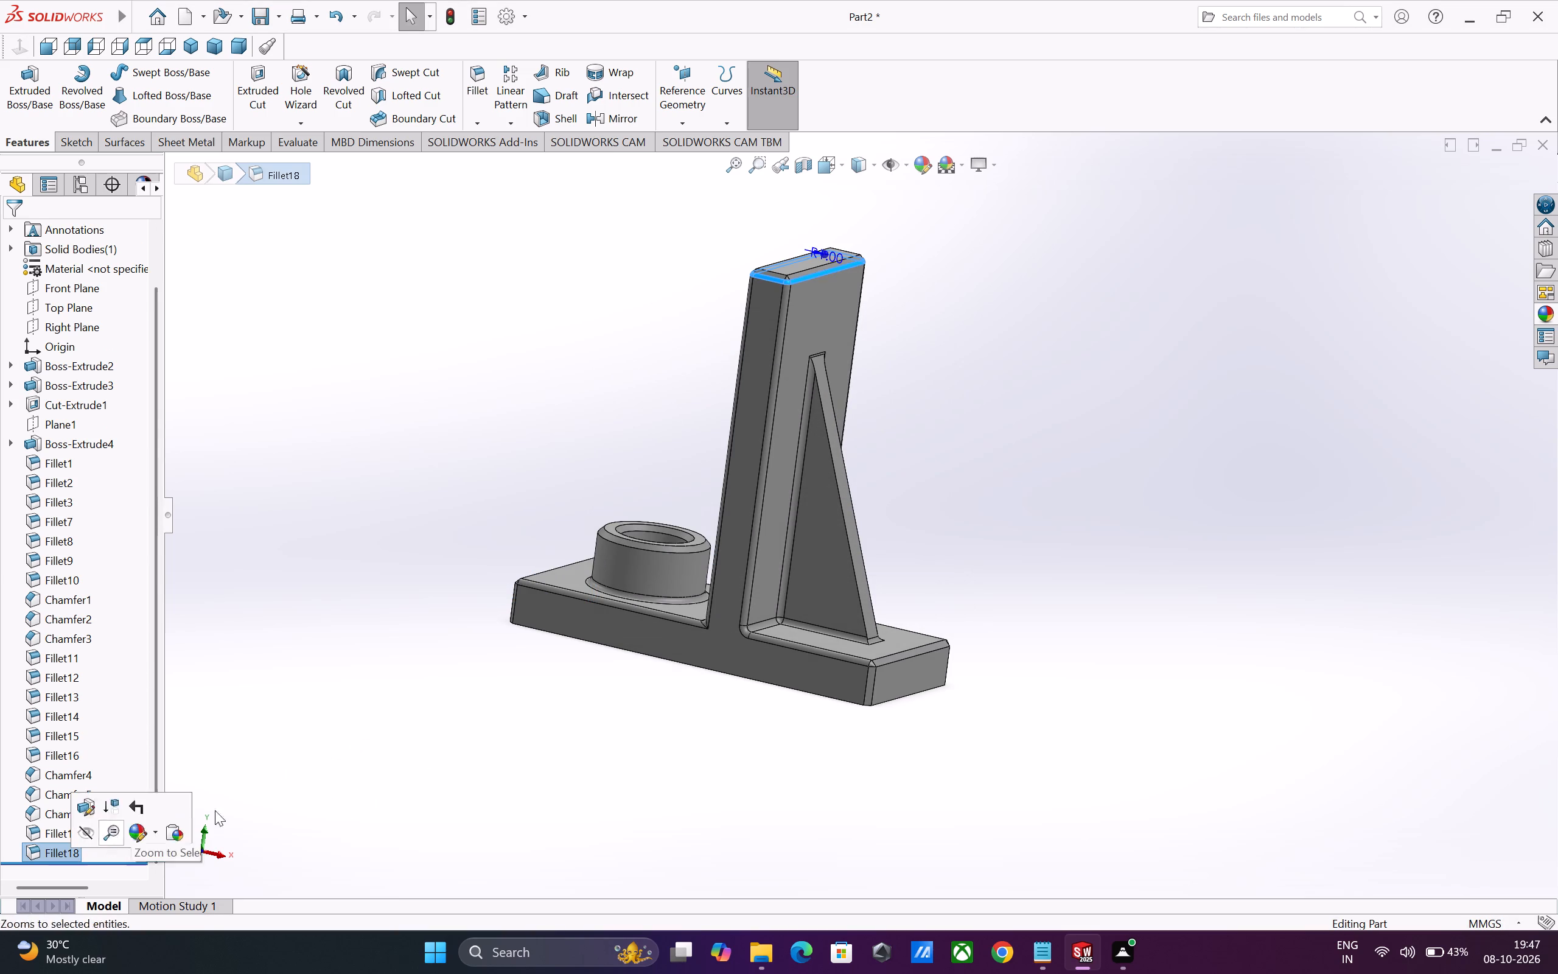
key(Delete)
key(Return)
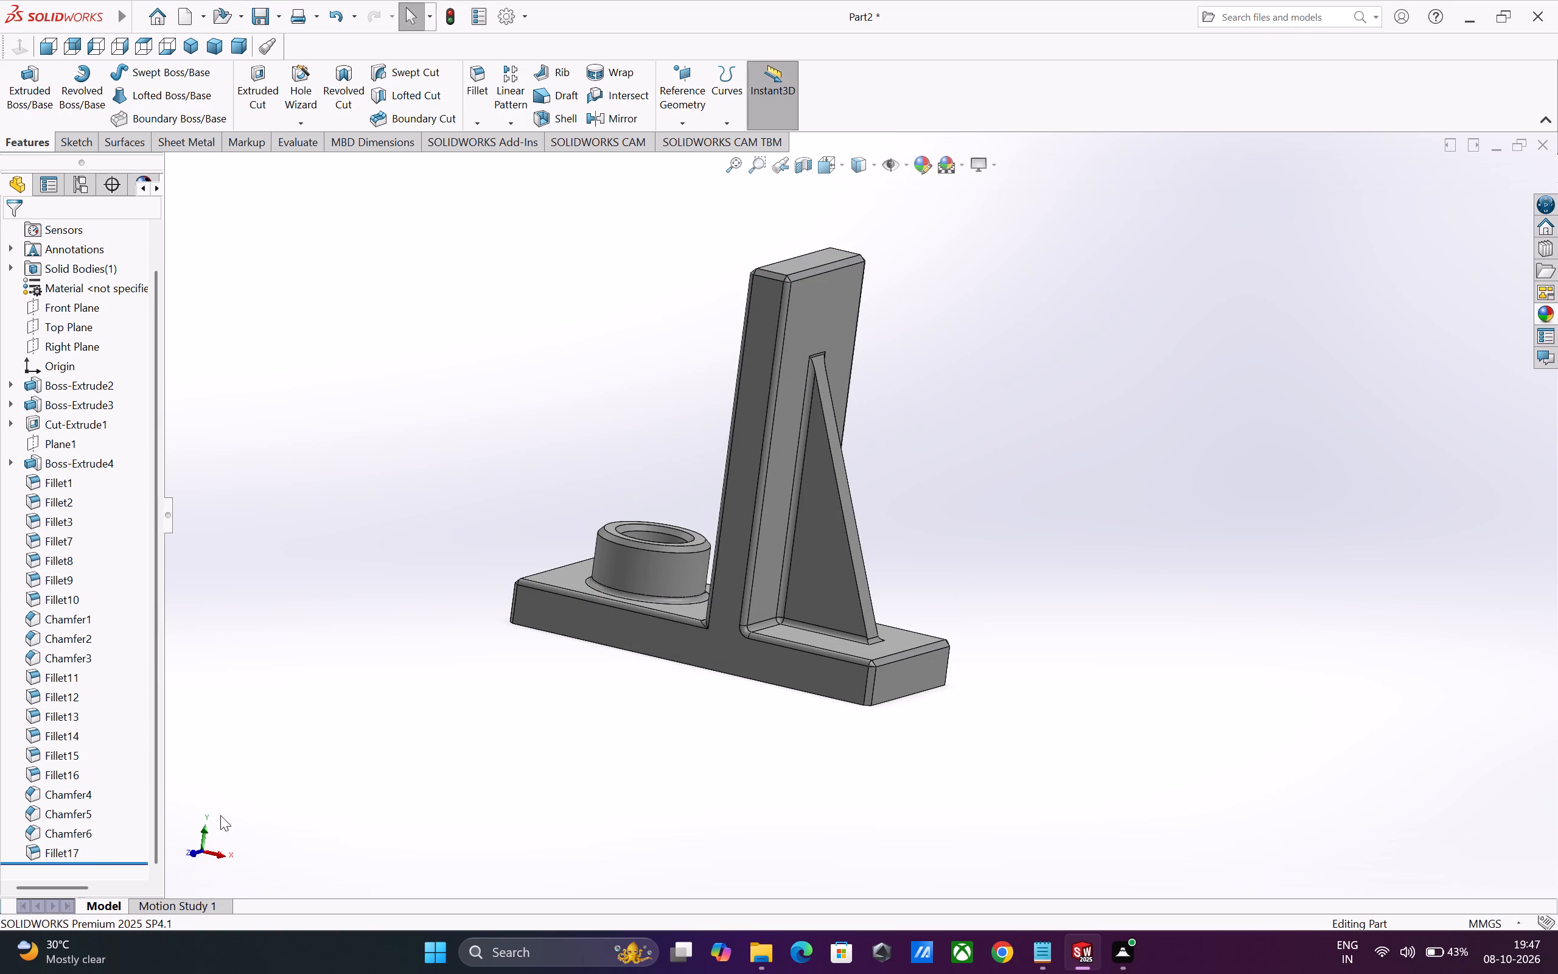
click(71, 853)
key(Delete)
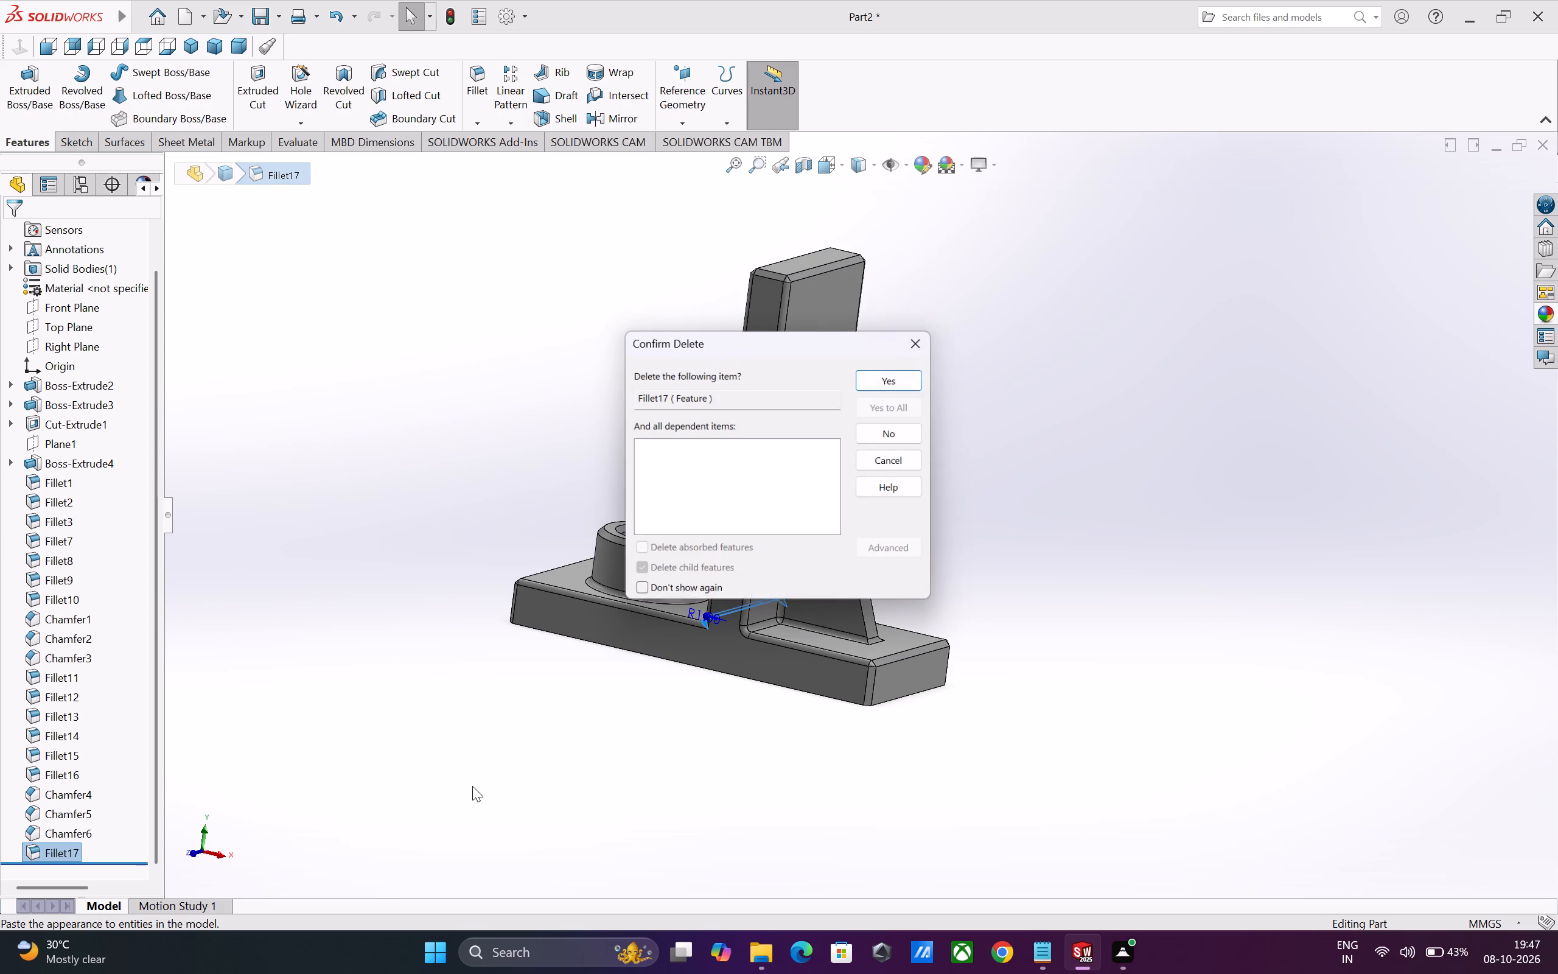
key(Return)
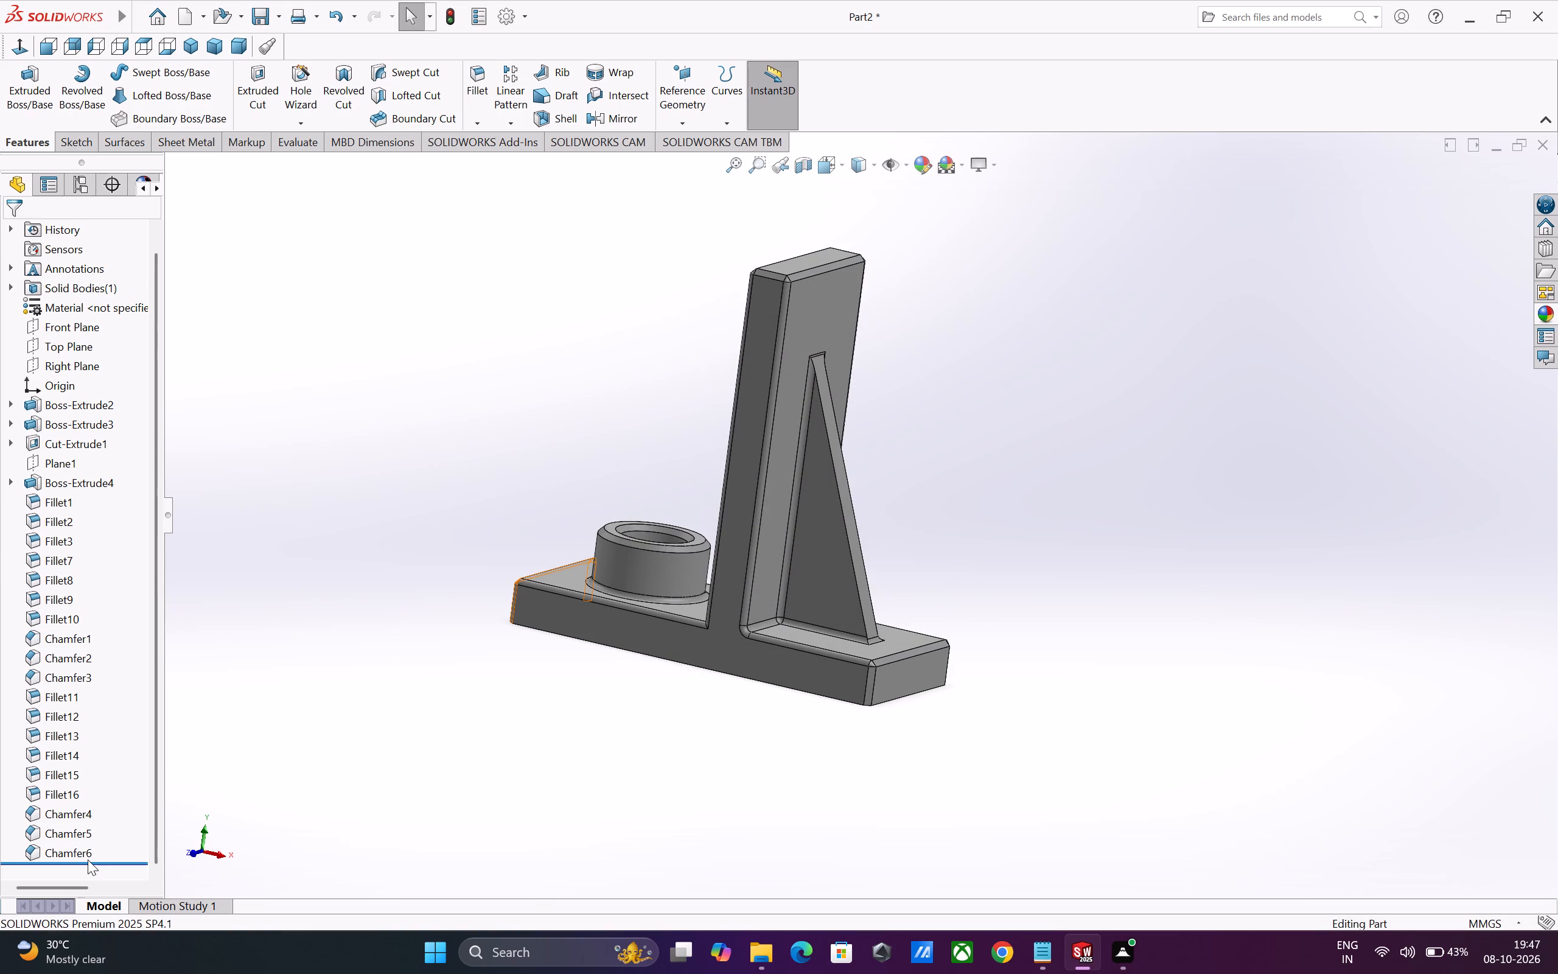
Delete Chamfer6 and Chamfer5 from the base plate ends and Chamfer4 from the top of the upright.
click(85, 860)
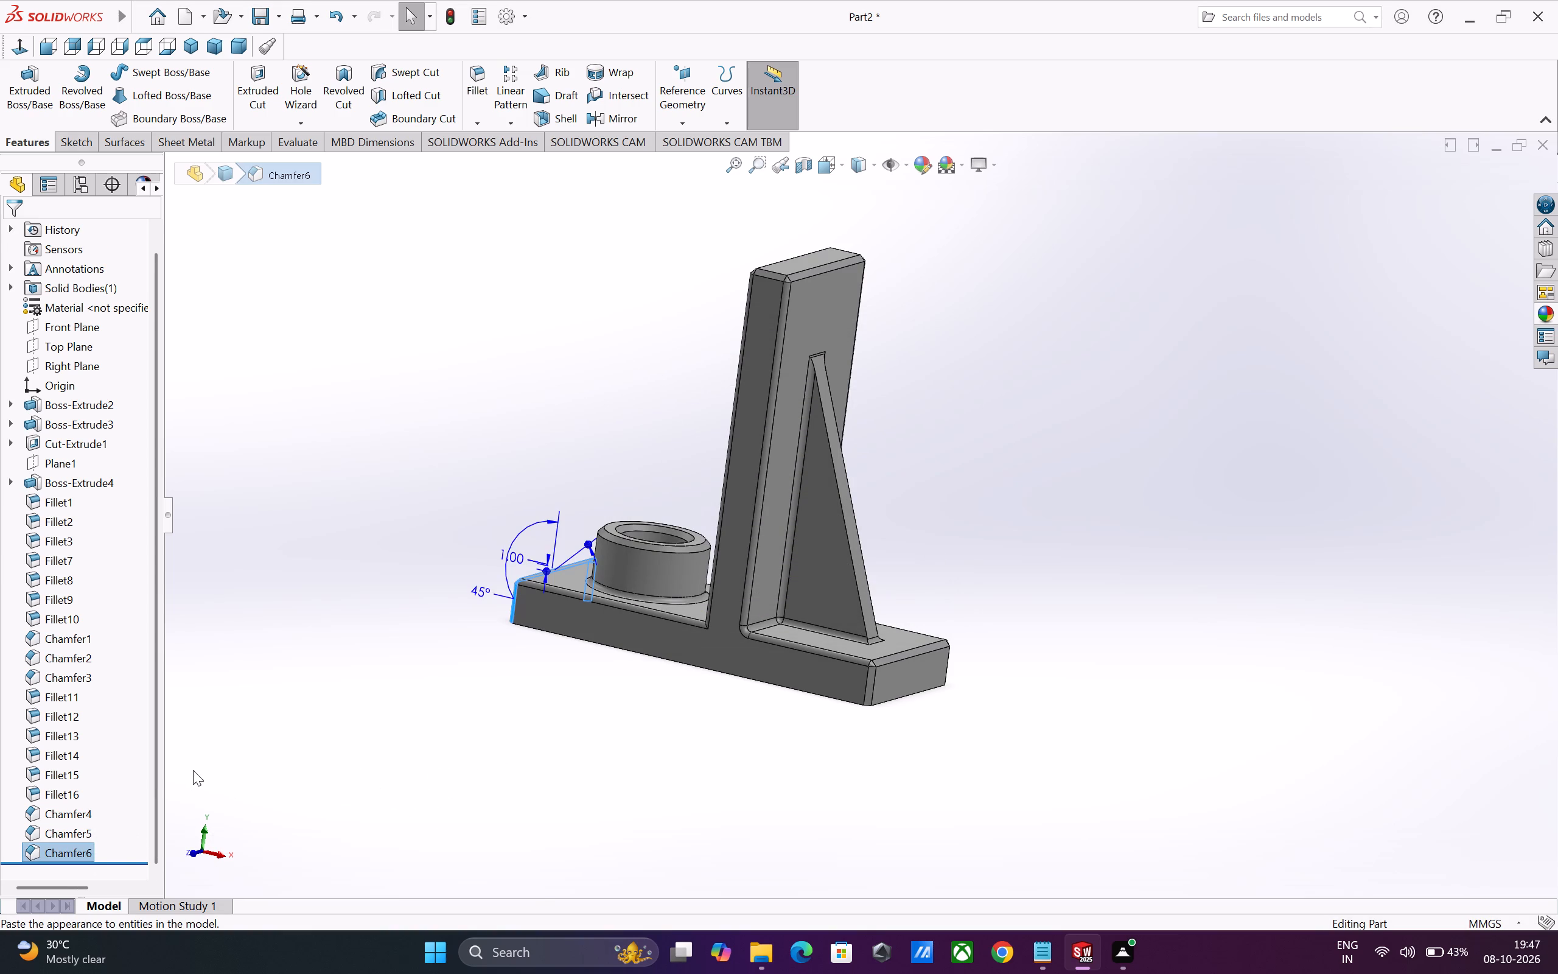
key(Delete)
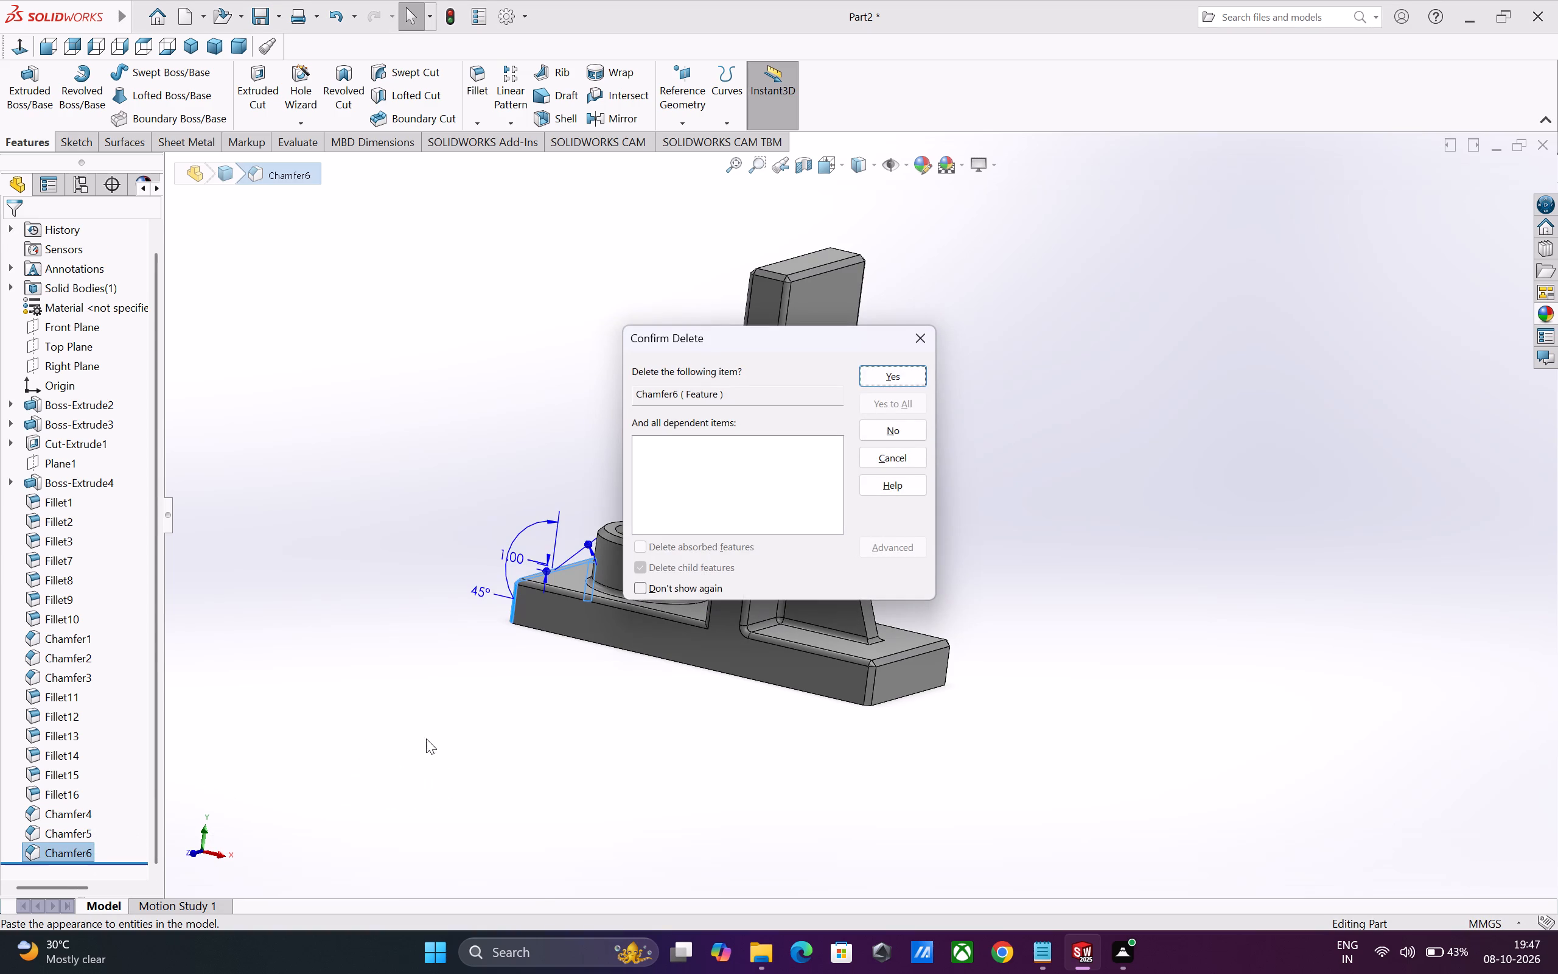
key(Return)
click(86, 851)
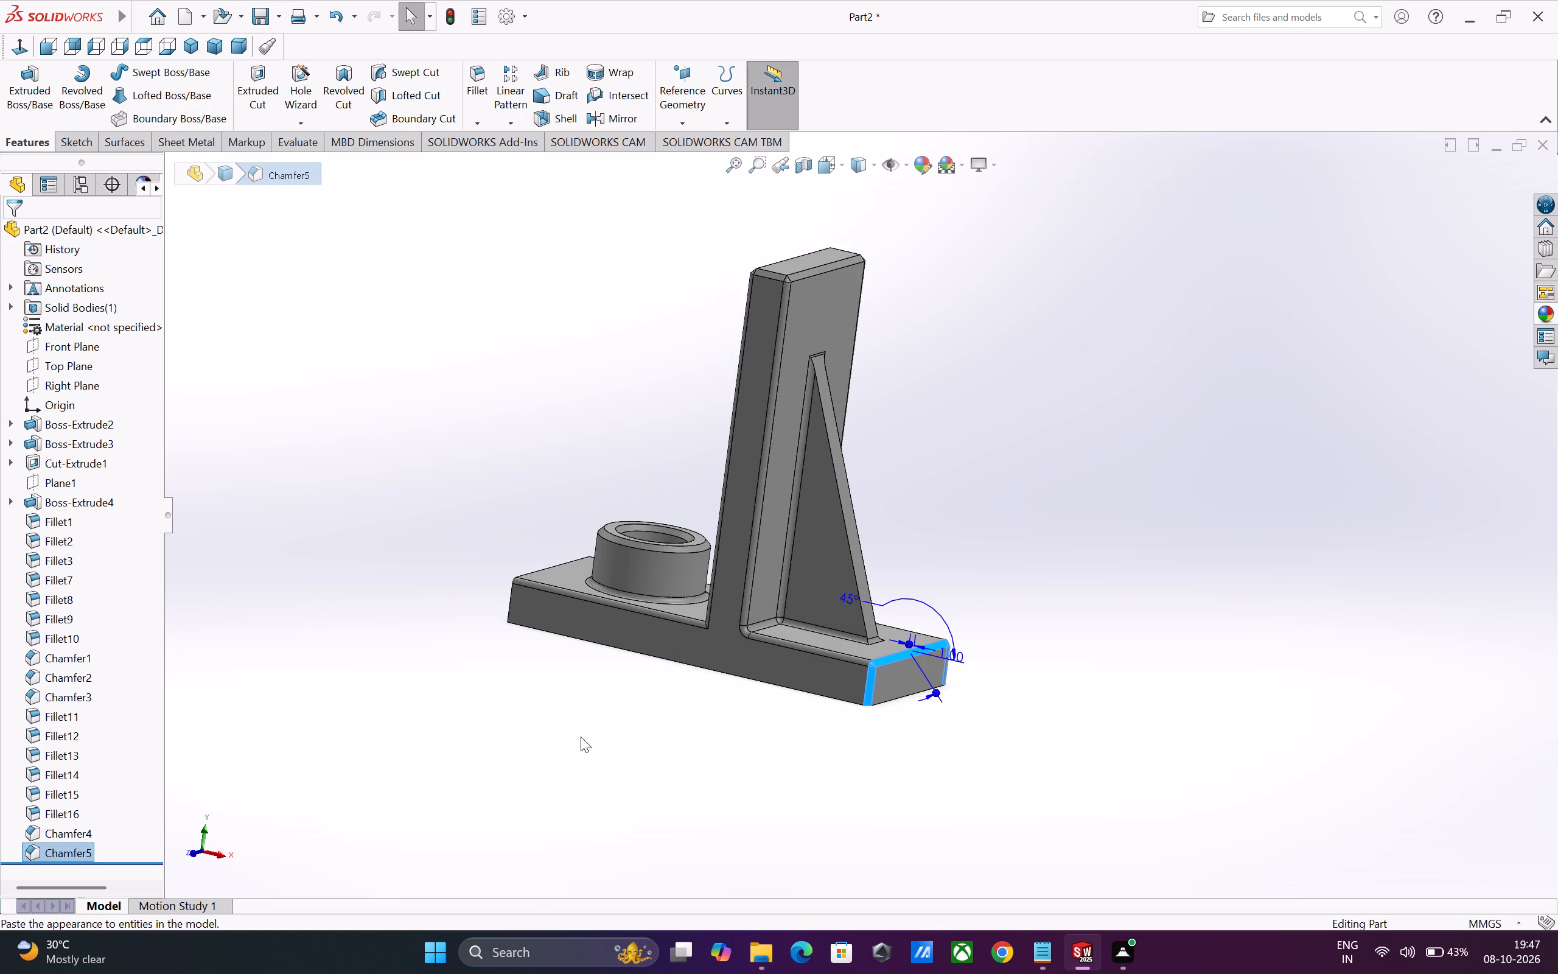
key(Delete)
key(Return)
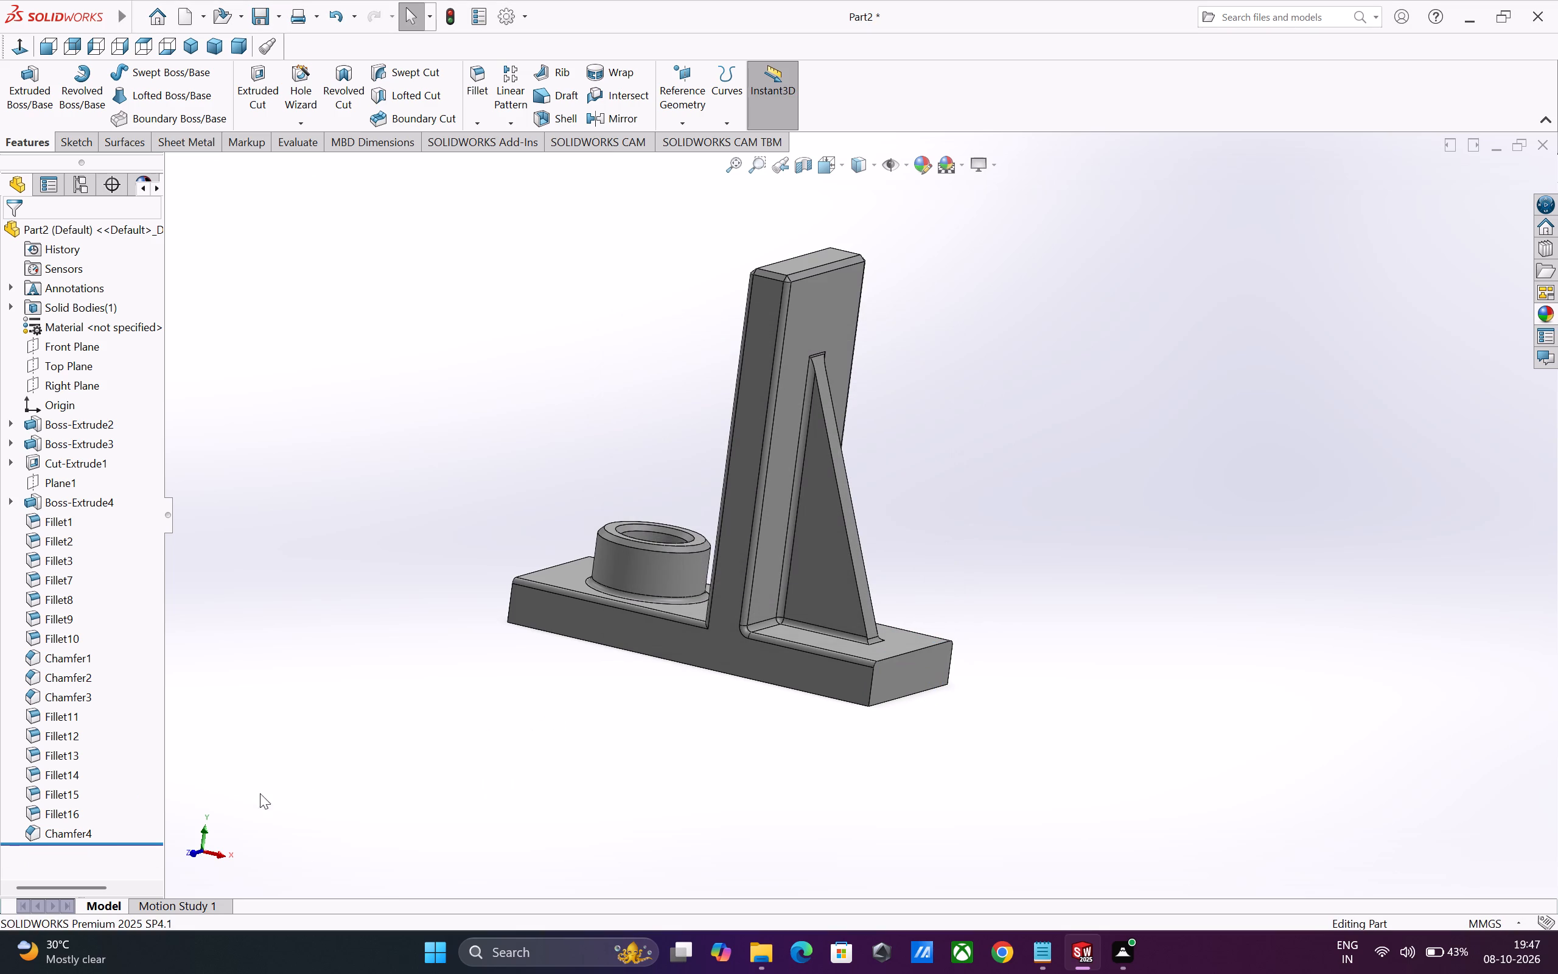
click(80, 836)
key(Delete)
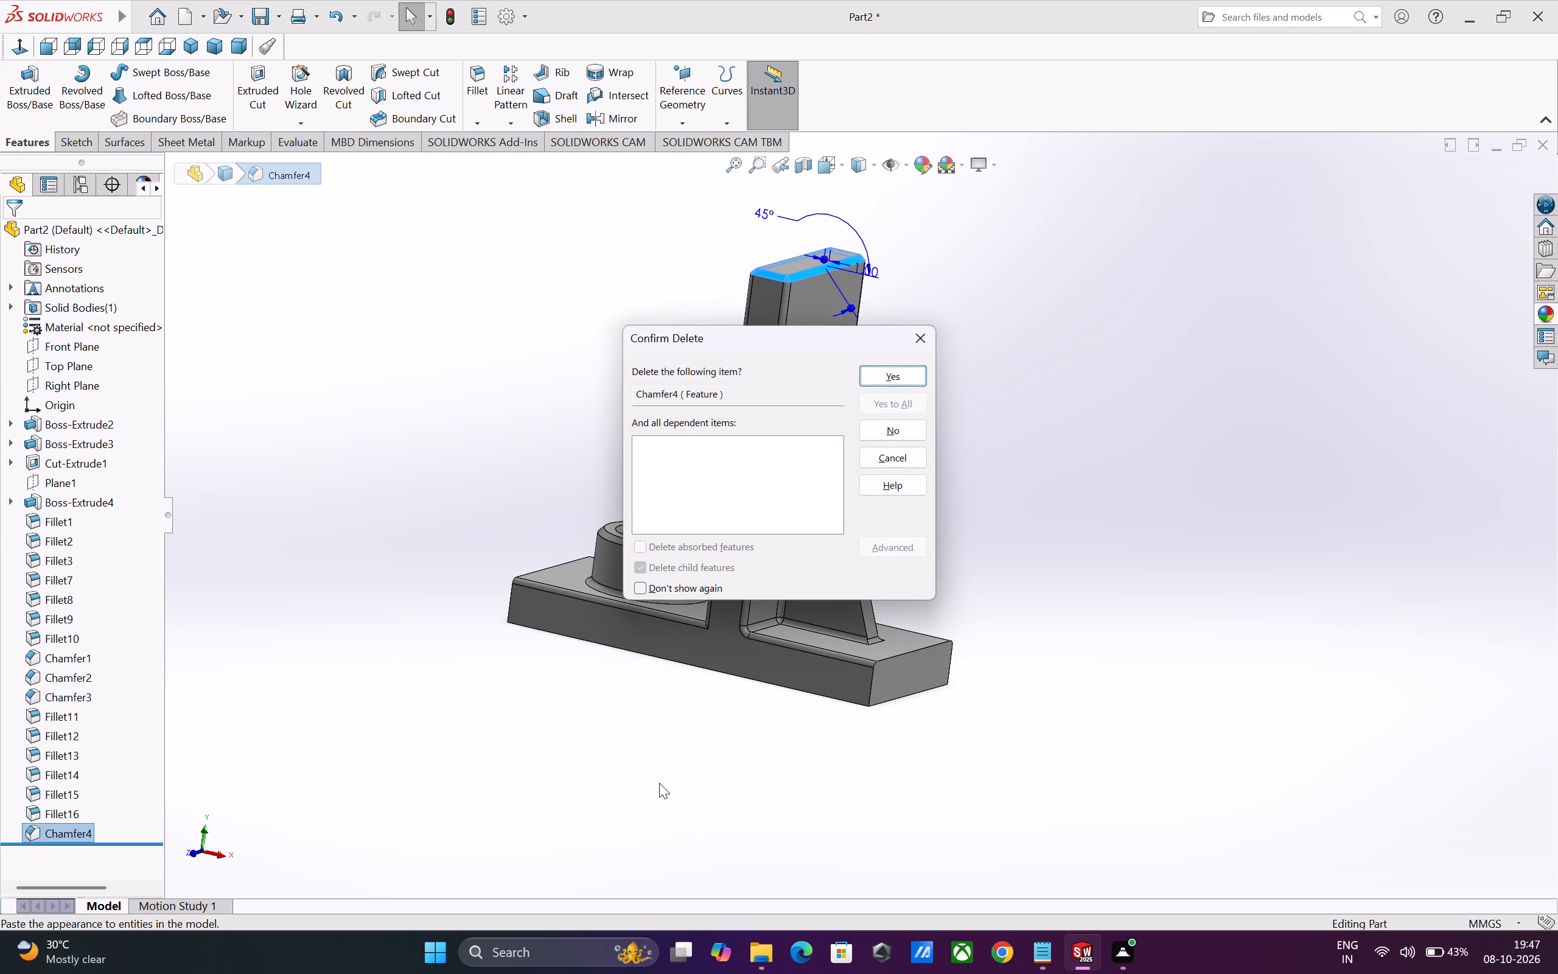
key(Return)
Delete Fillet16, Fillet15 and Fillet14 from the rear edges of the base and upright.
click(57, 814)
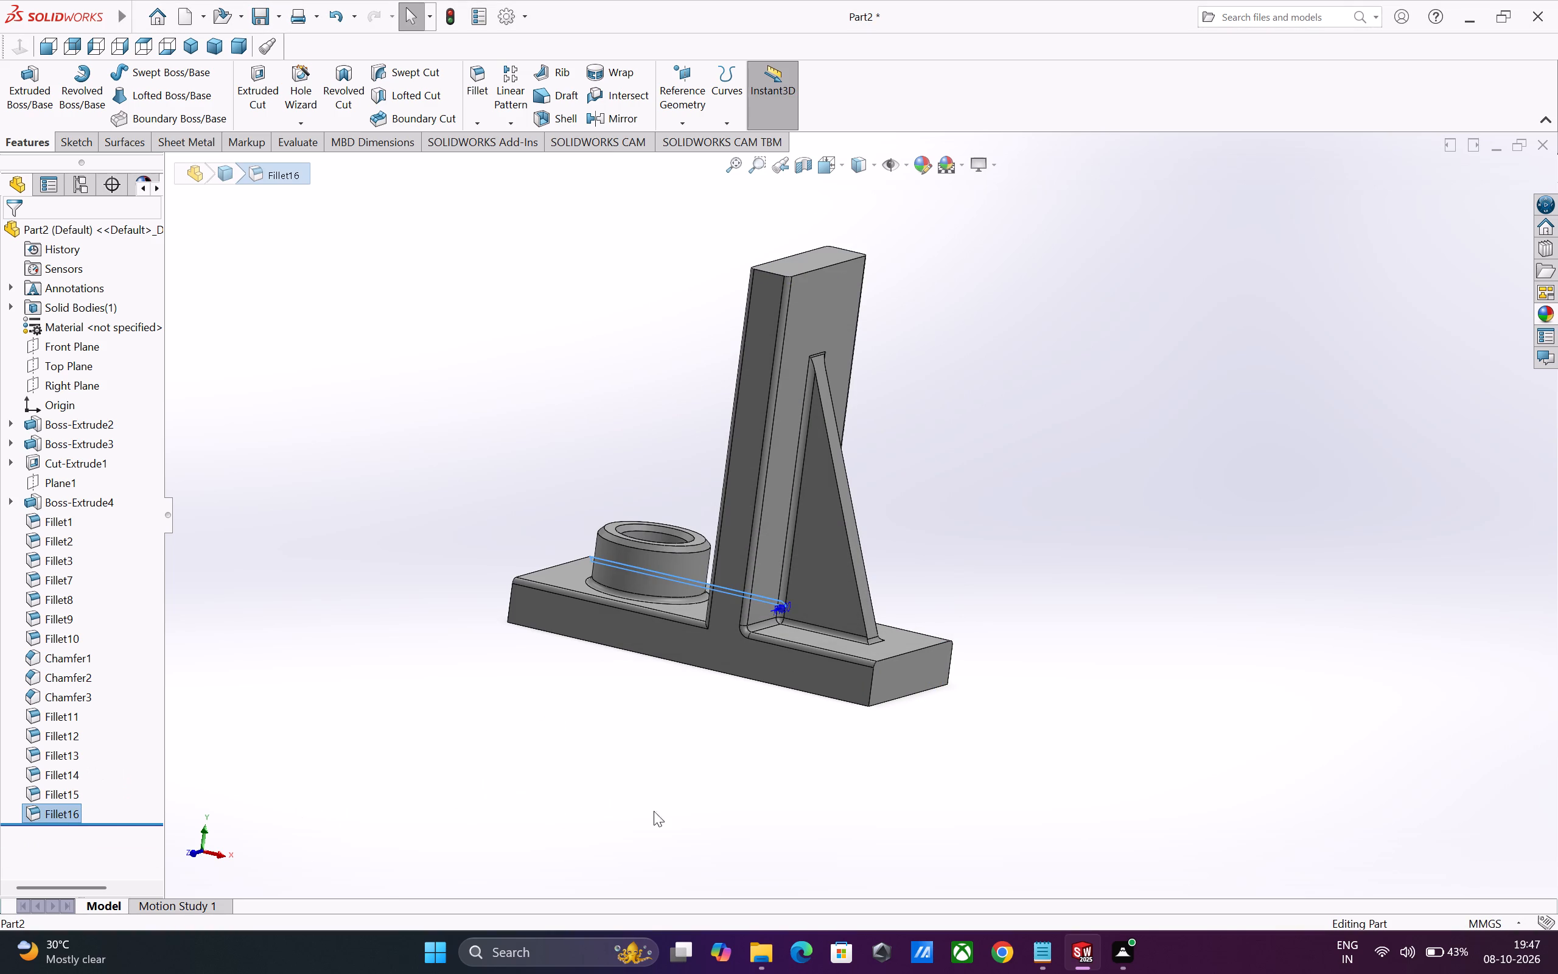
key(Delete)
key(Return)
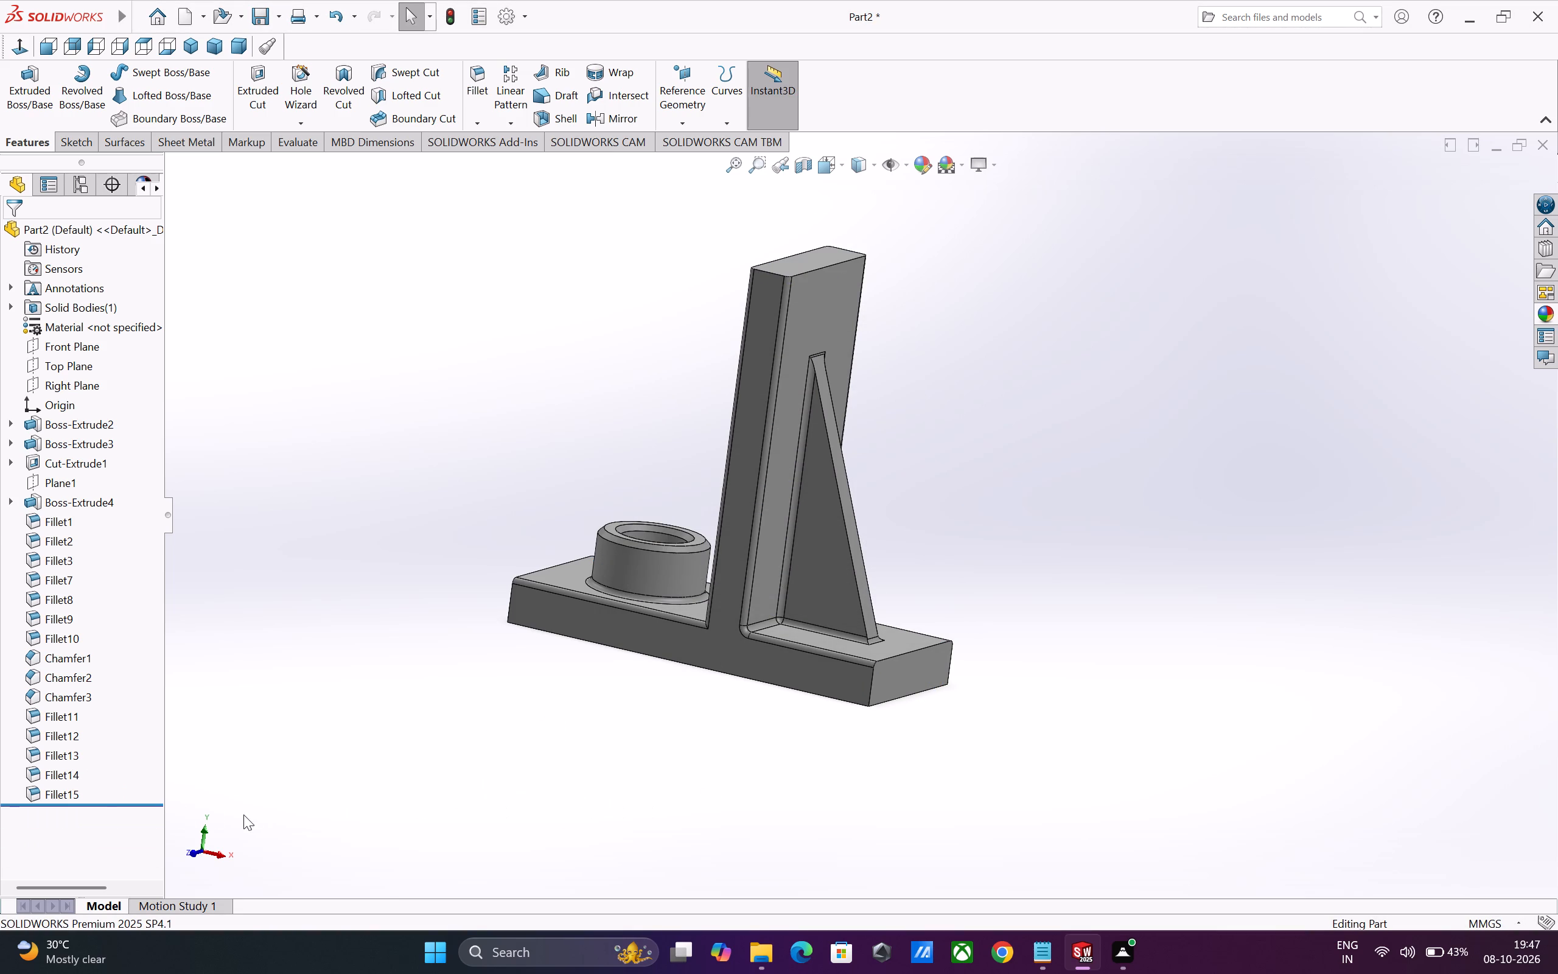
click(72, 799)
key(Delete)
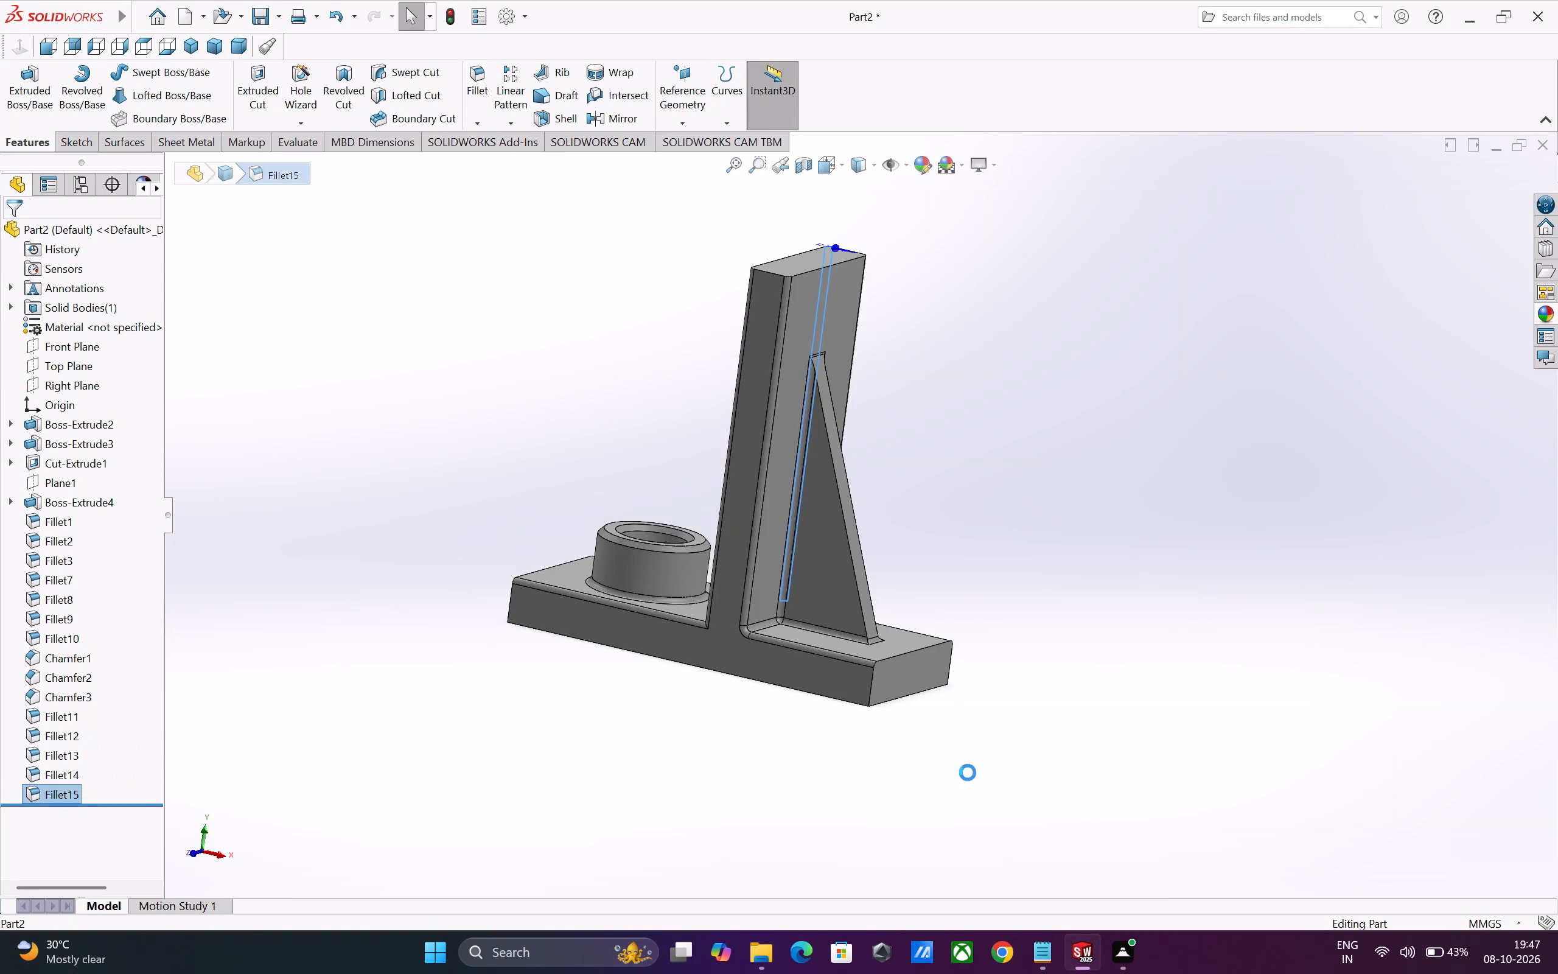
key(Return)
click(63, 773)
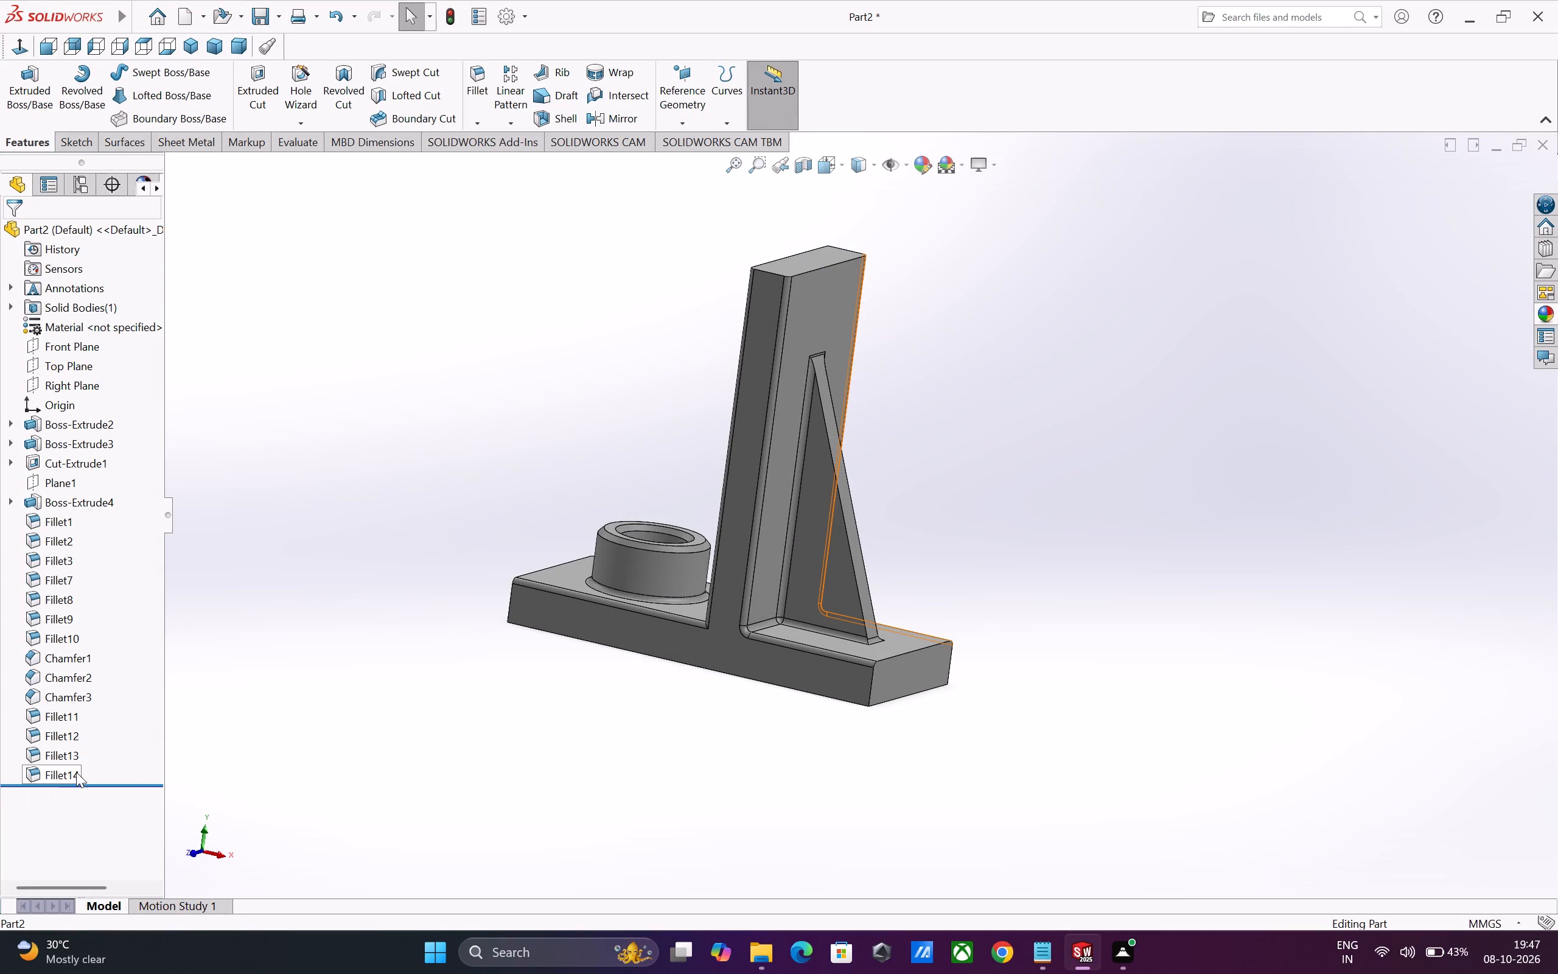
key(Delete)
key(Return)
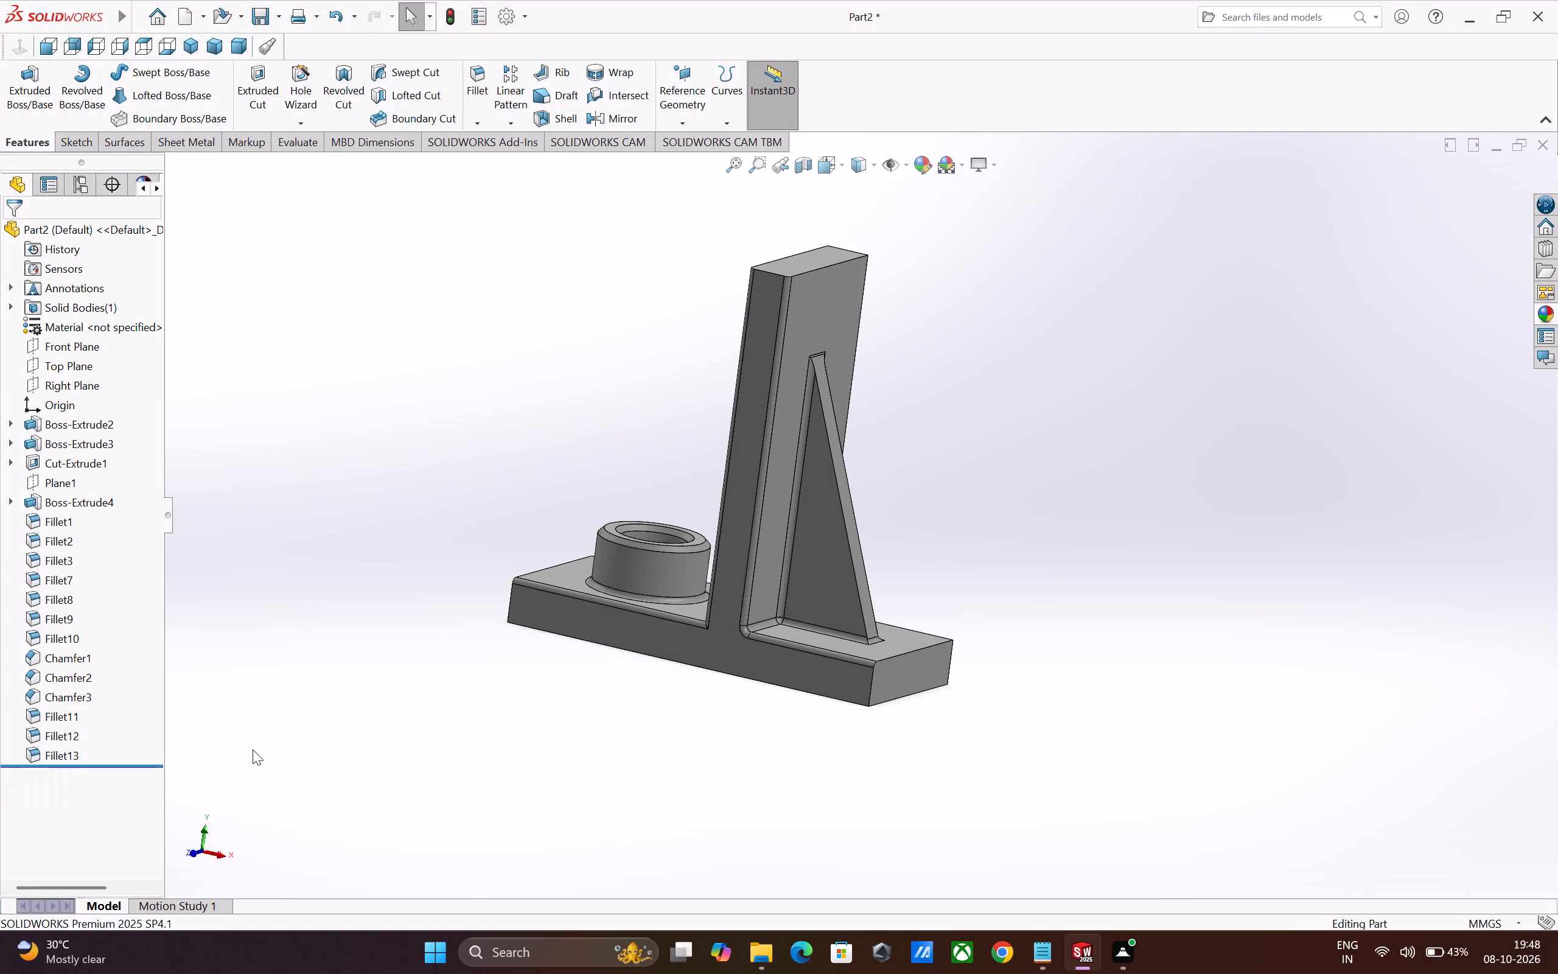
Delete Fillet13, Fillet12 and Fillet11 from the front edges of the base and upright.
click(59, 753)
key(Delete)
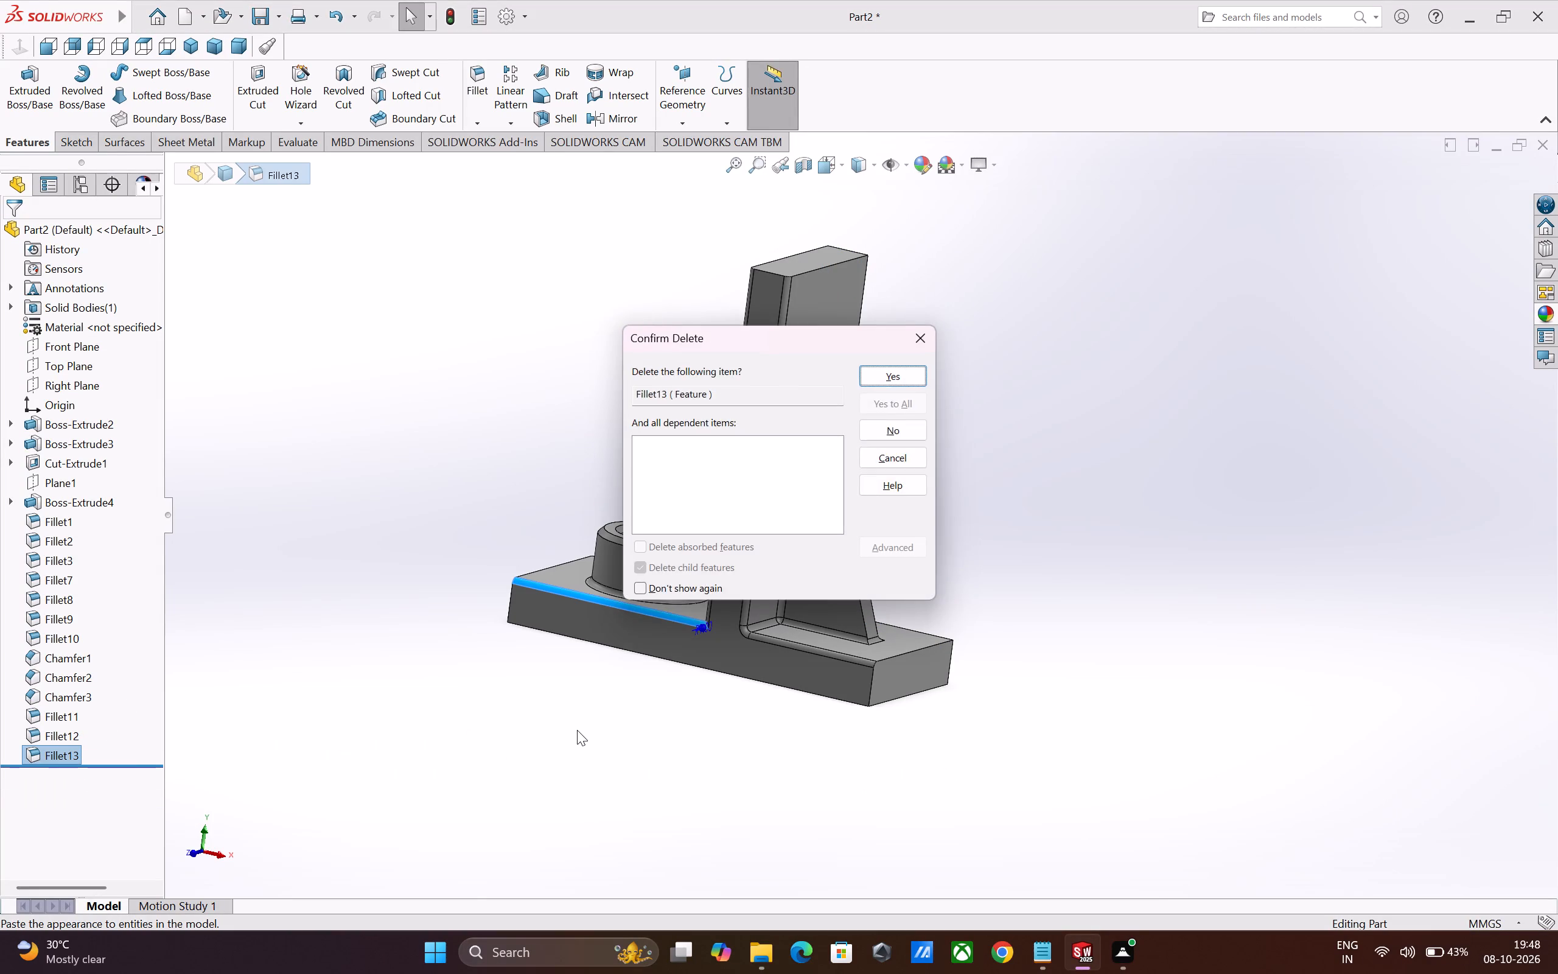
key(Return)
click(72, 738)
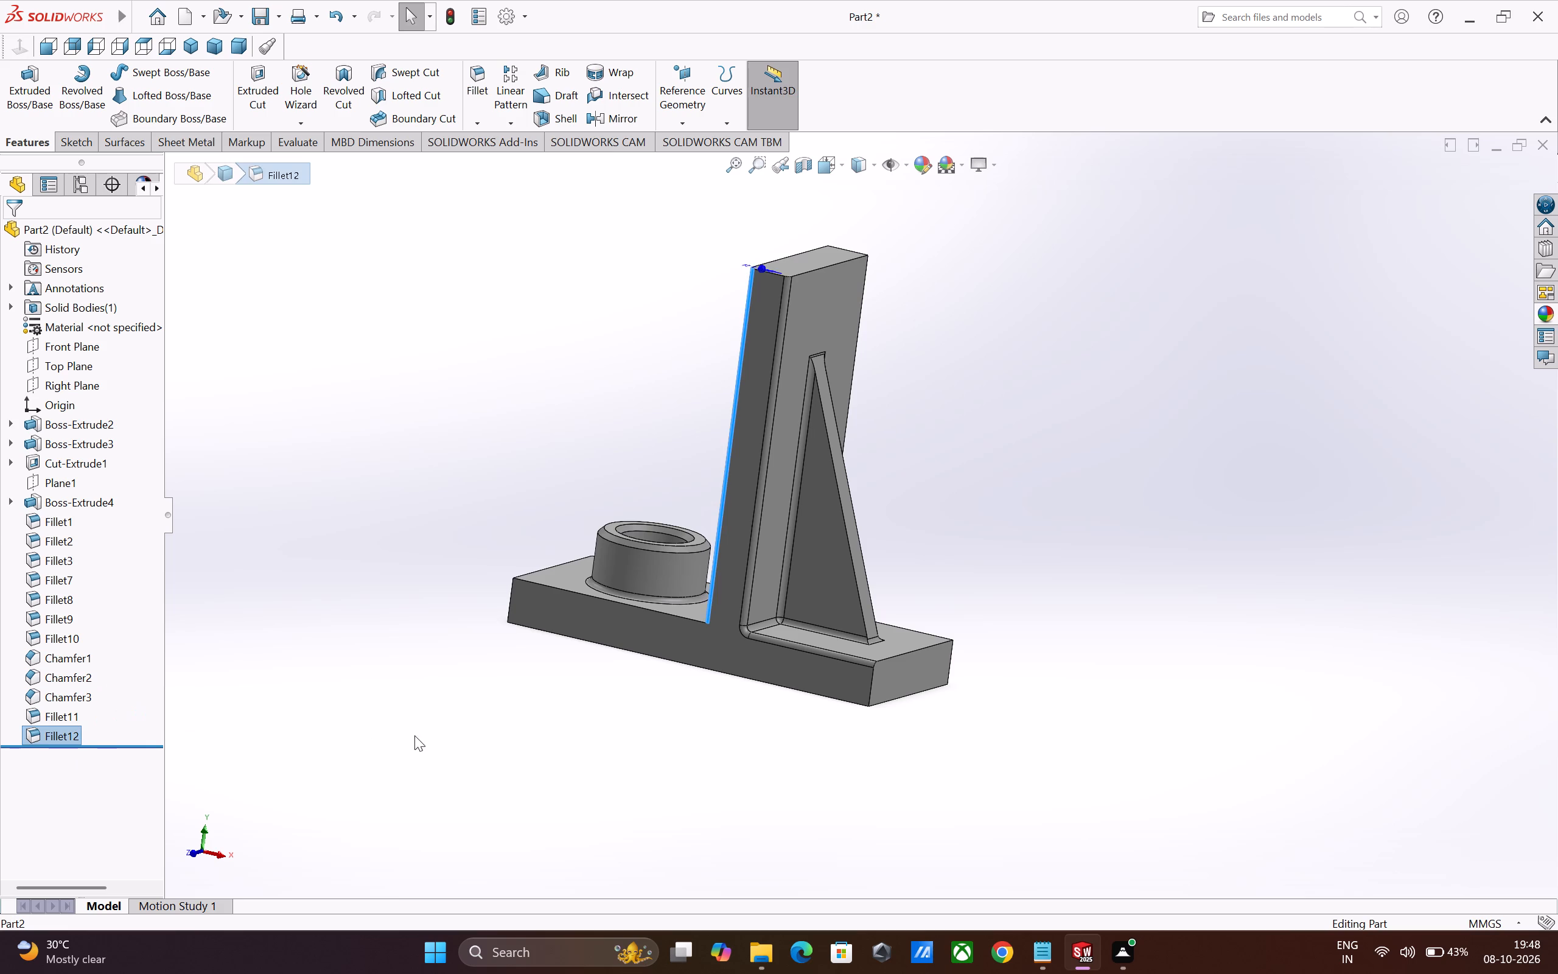
key(Delete)
key(Return)
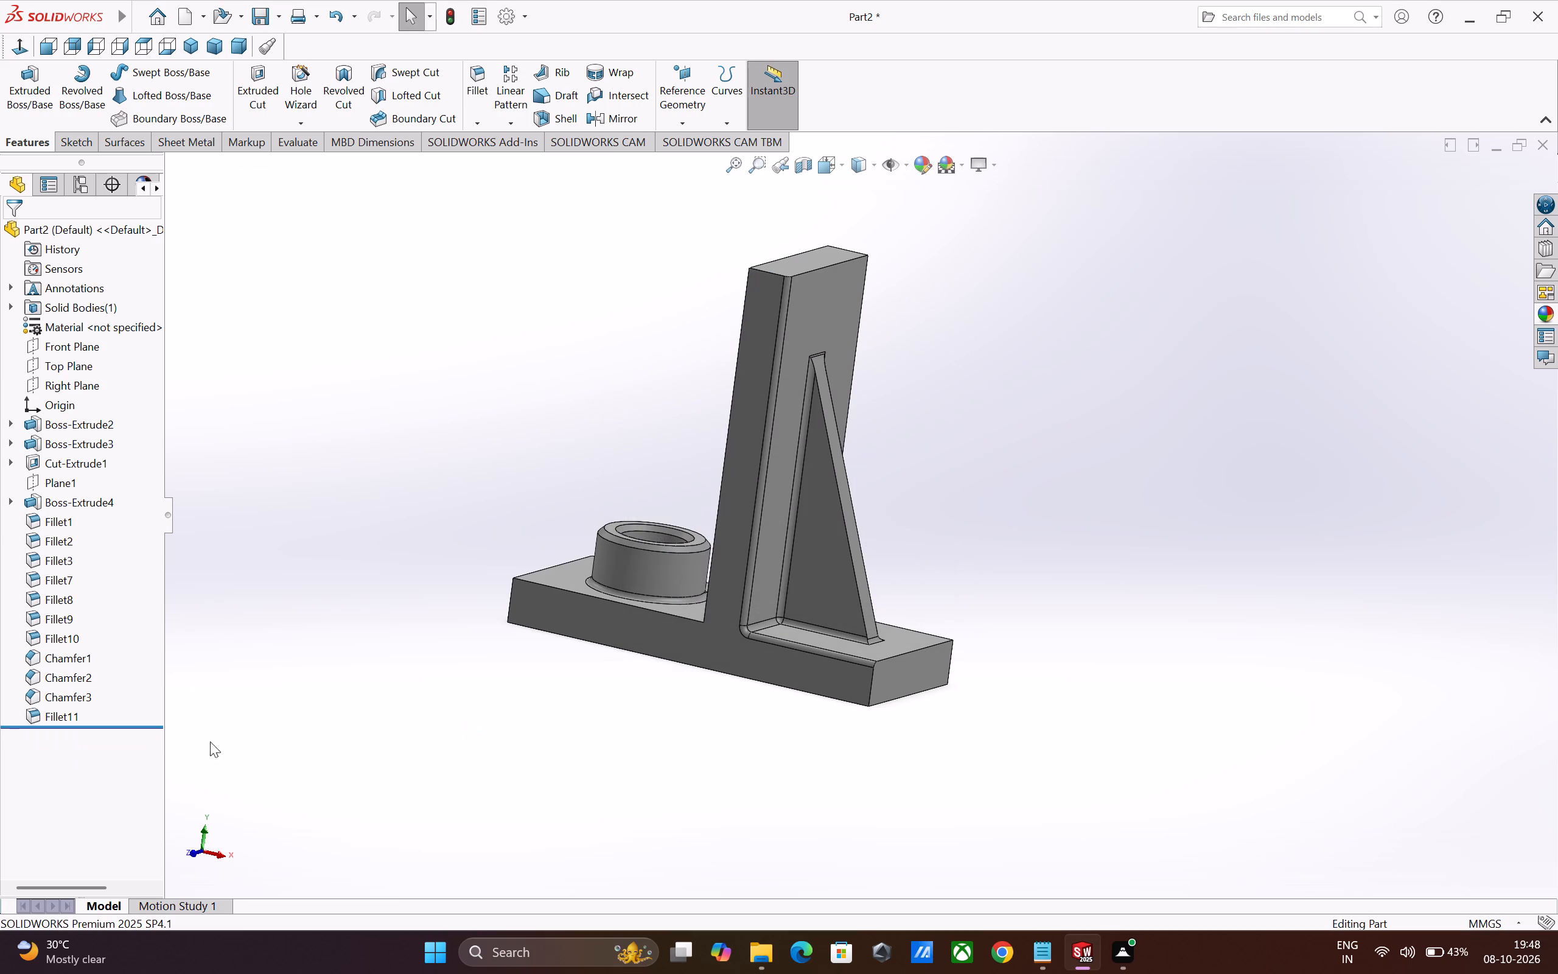
click(63, 721)
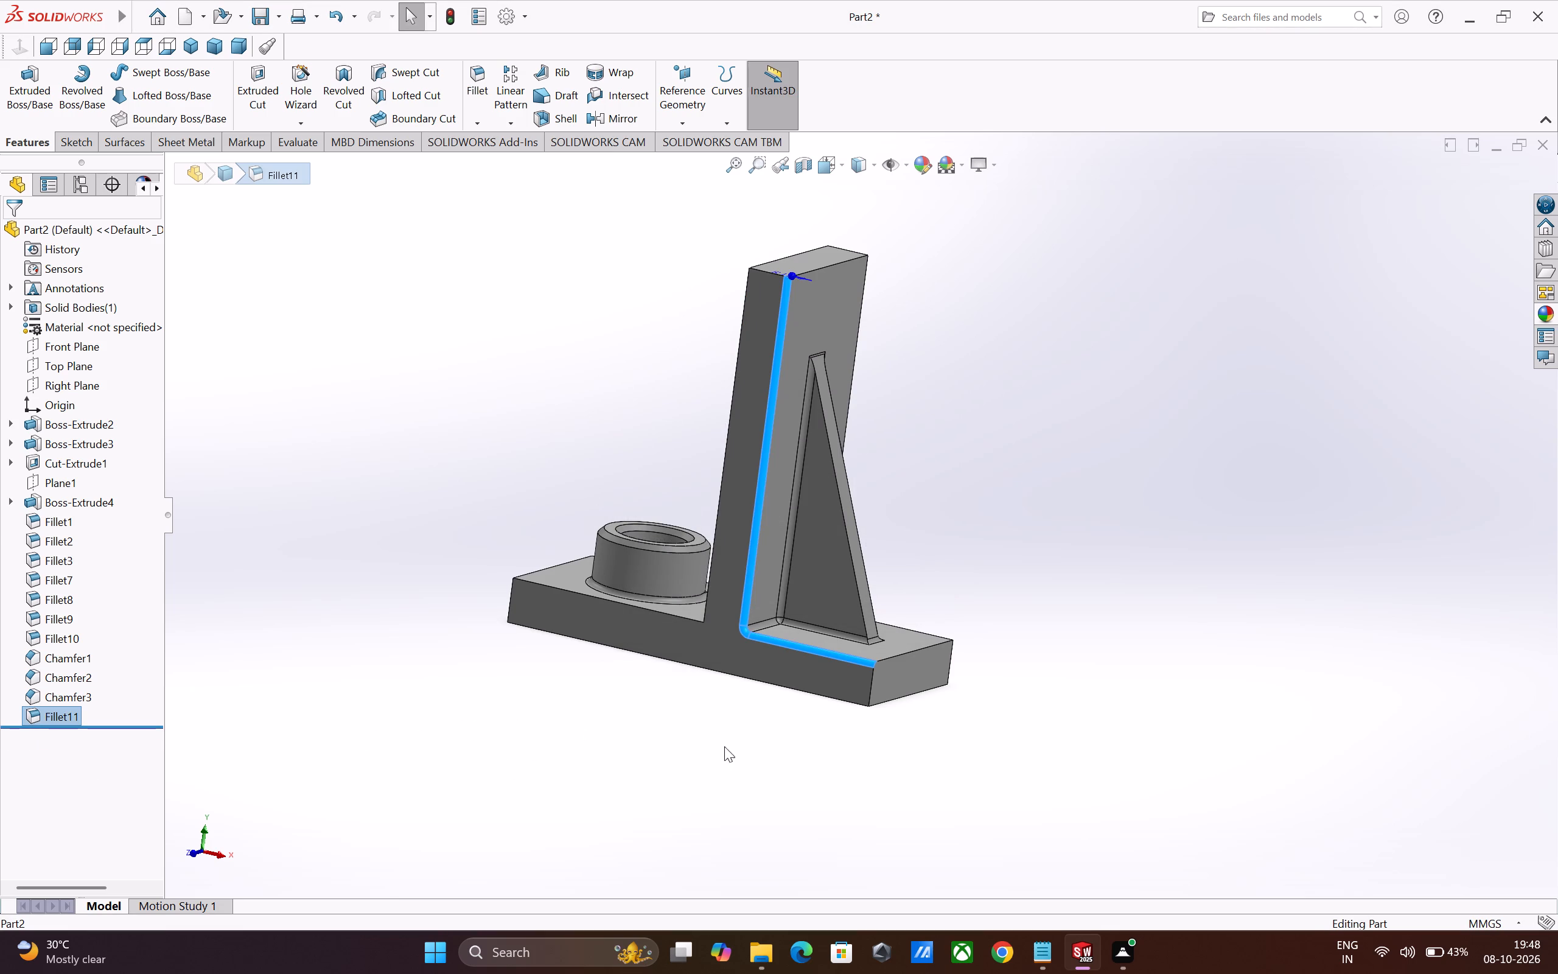
key(Delete)
key(Return)
Delete Chamfer3 from the bore's bottom edge, Chamfer2 from its top edge and Chamfer1 from the ring boss's outer rim.
click(86, 698)
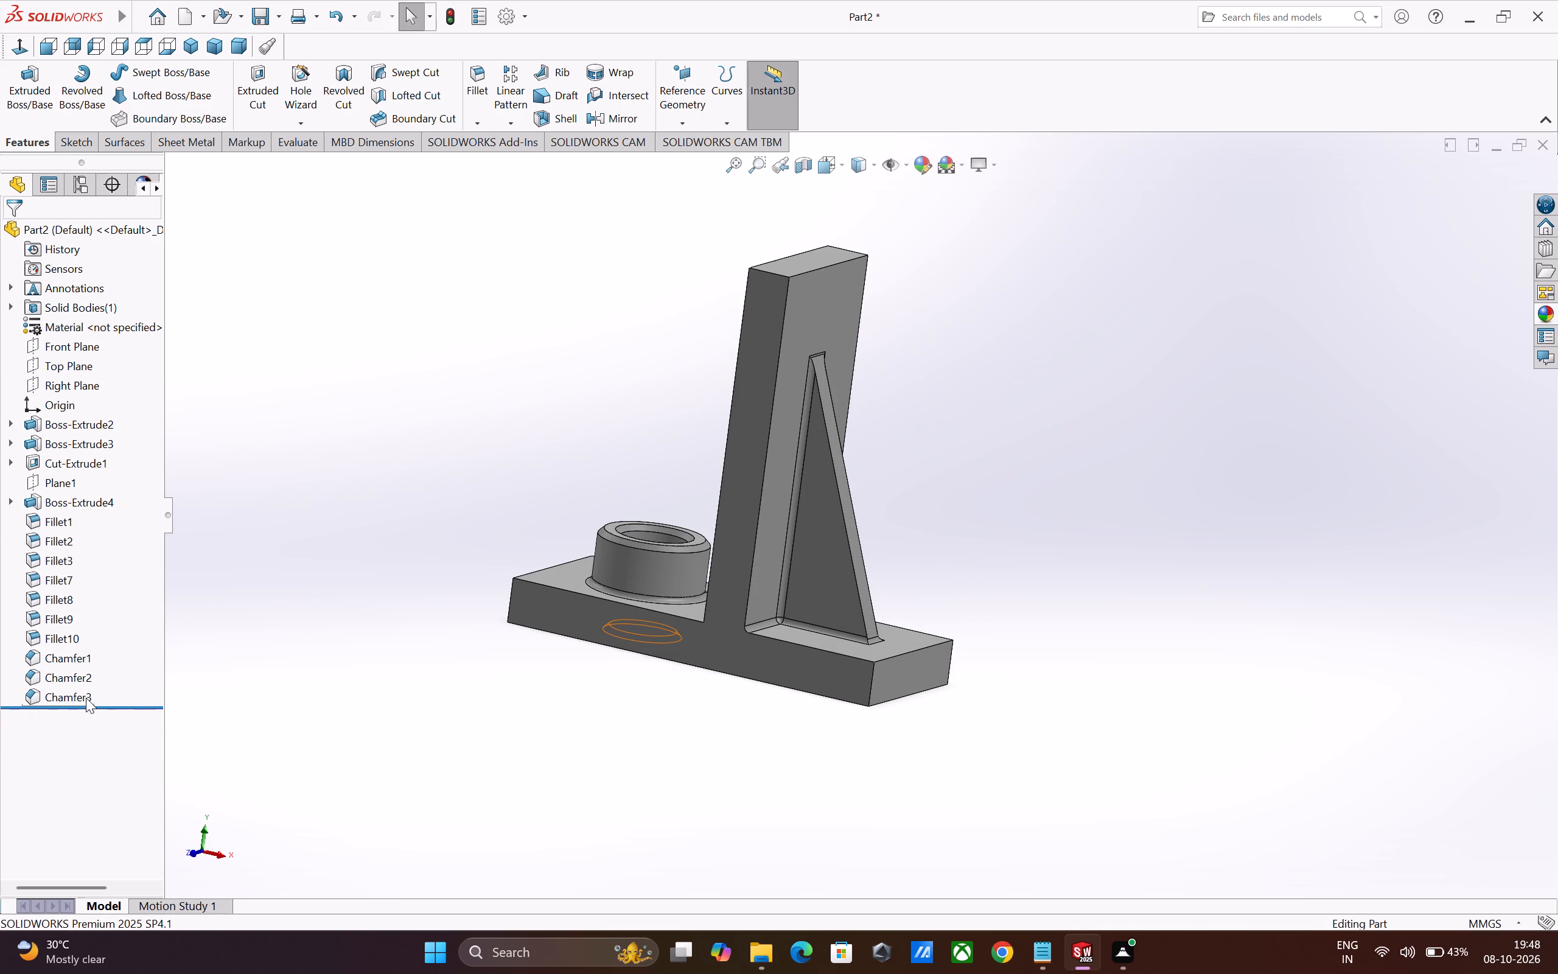
key(Delete)
key(Return)
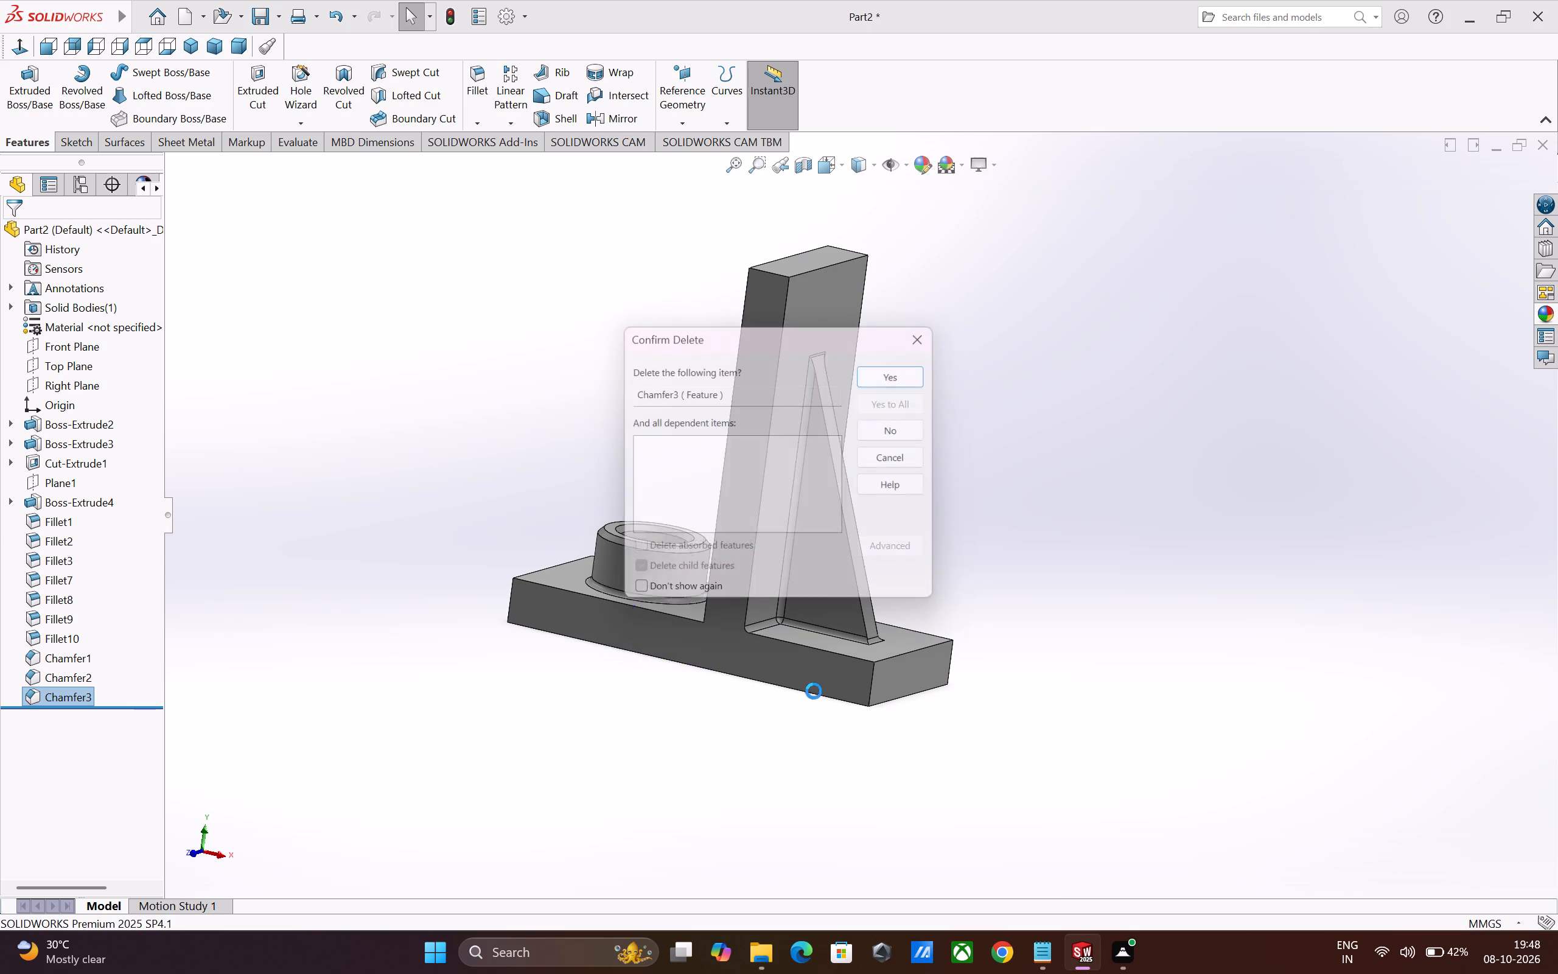
click(82, 681)
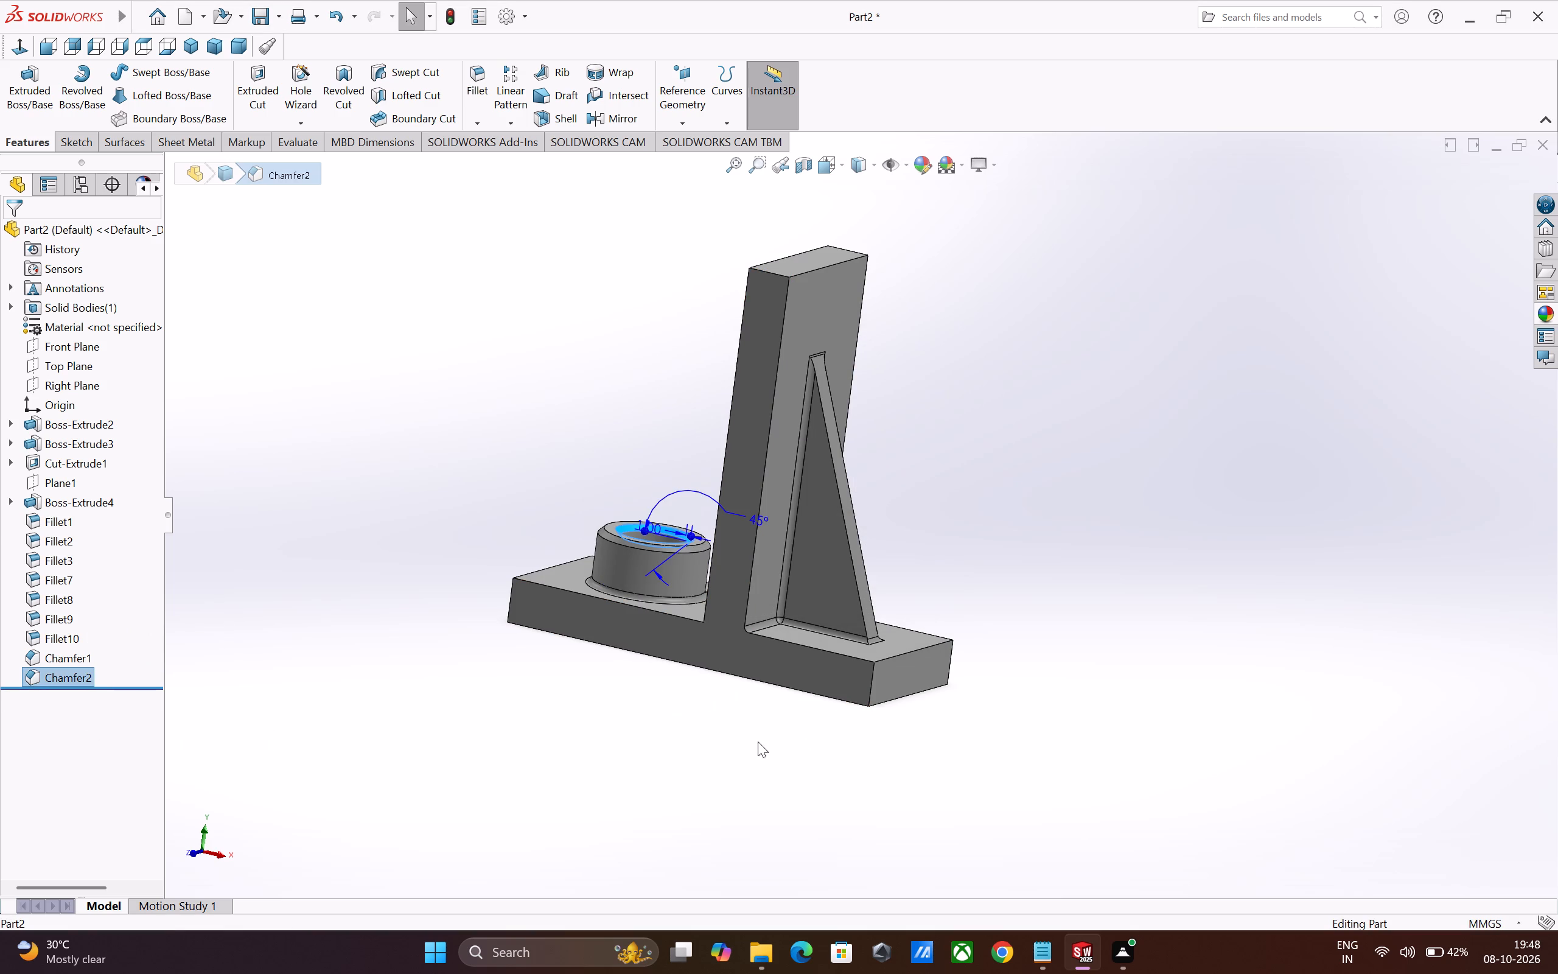
key(Delete)
key(Return)
click(73, 662)
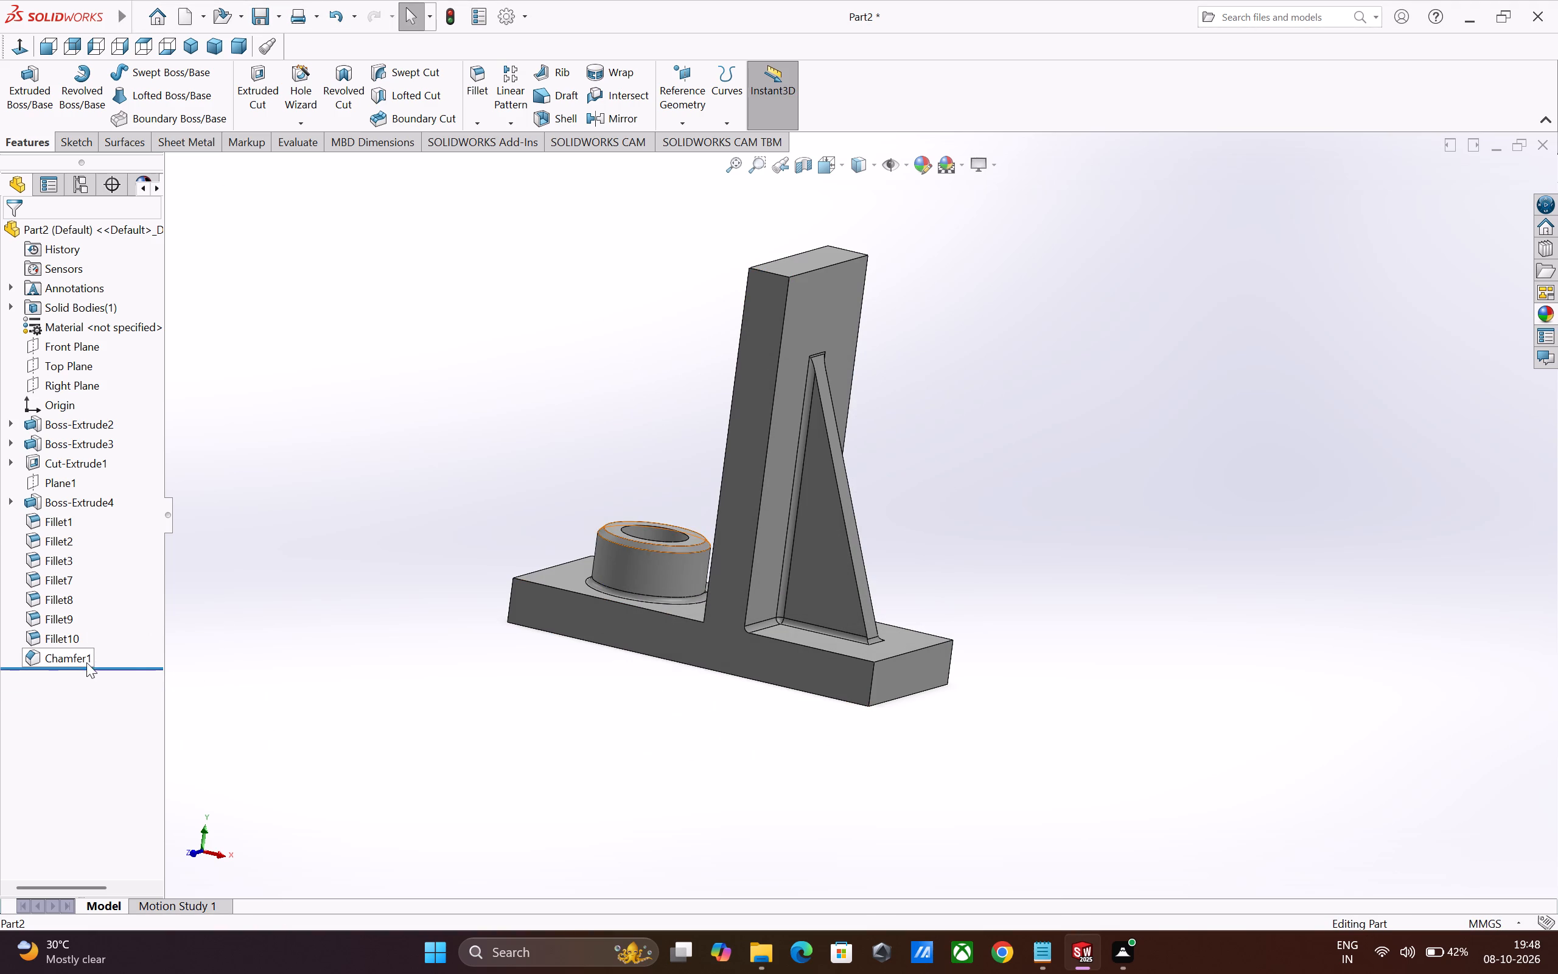
key(Delete)
key(Return)
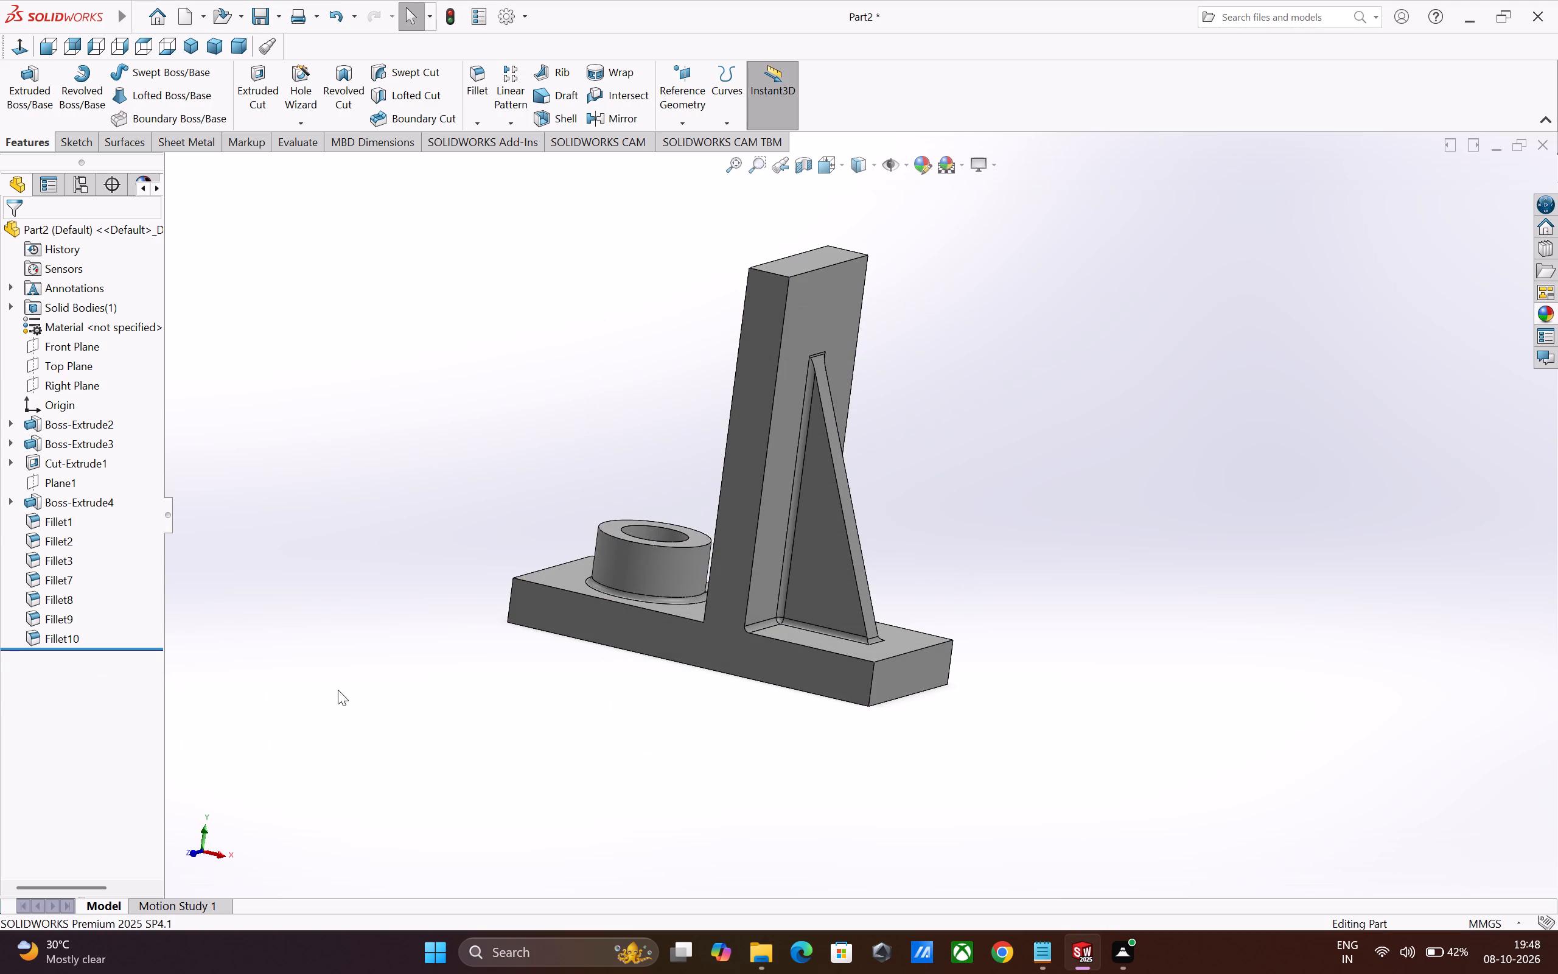
Delete Fillet10 around the foot of the ring boss, plus Fillet9 and Fillet8 where the rib's sides meet the upright.
click(49, 634)
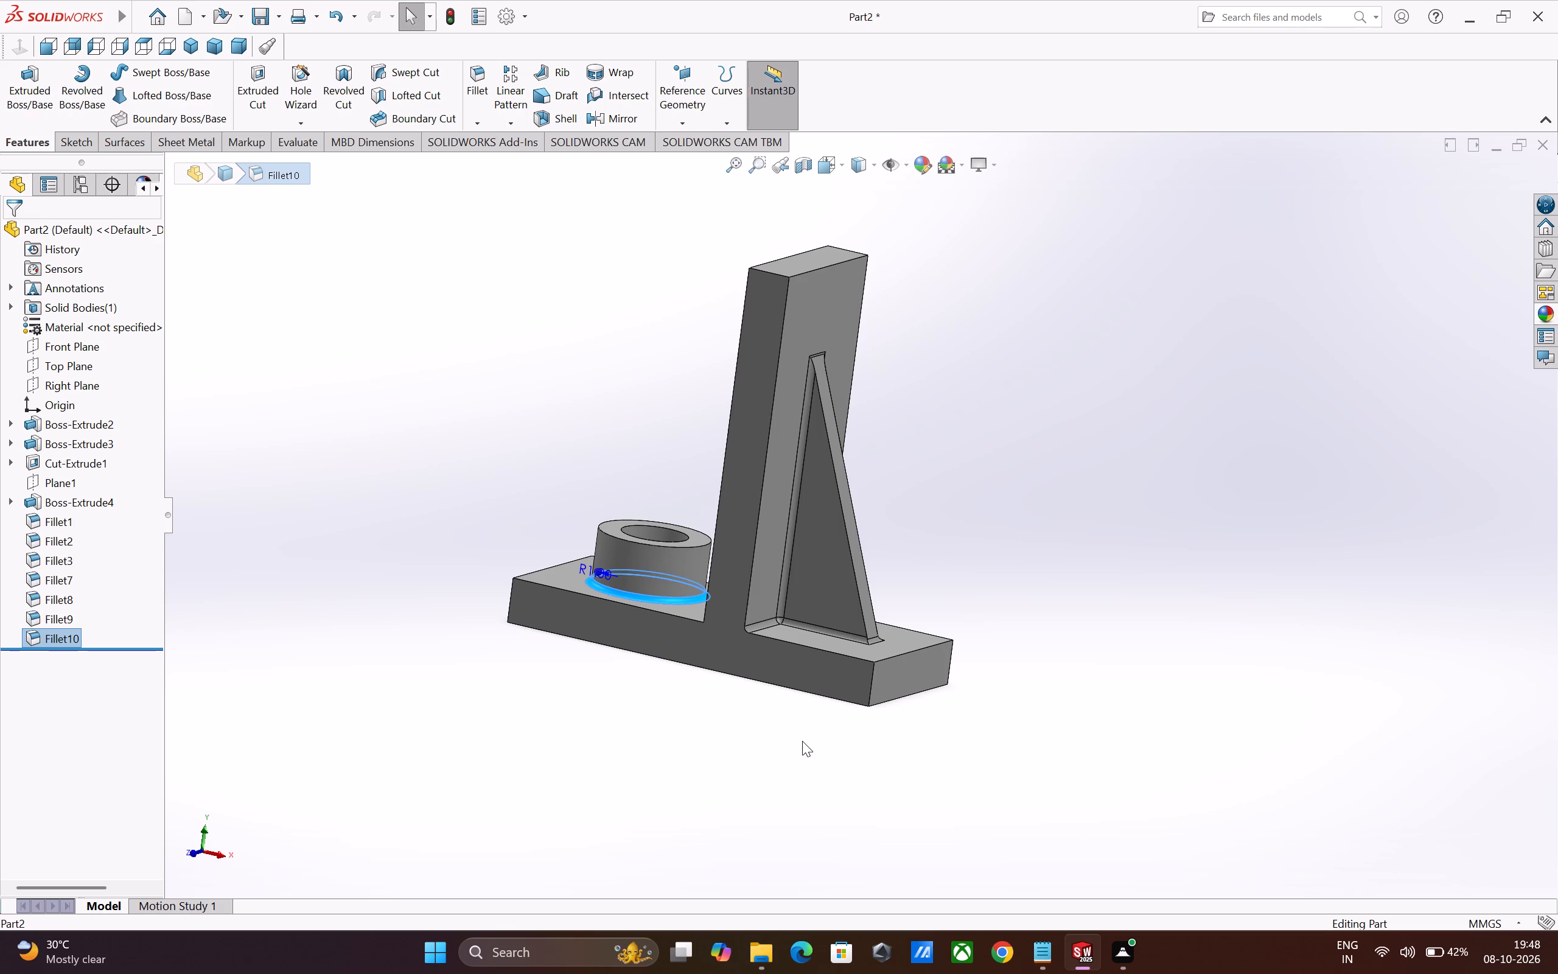
key(Delete)
key(Delete)
key(Return)
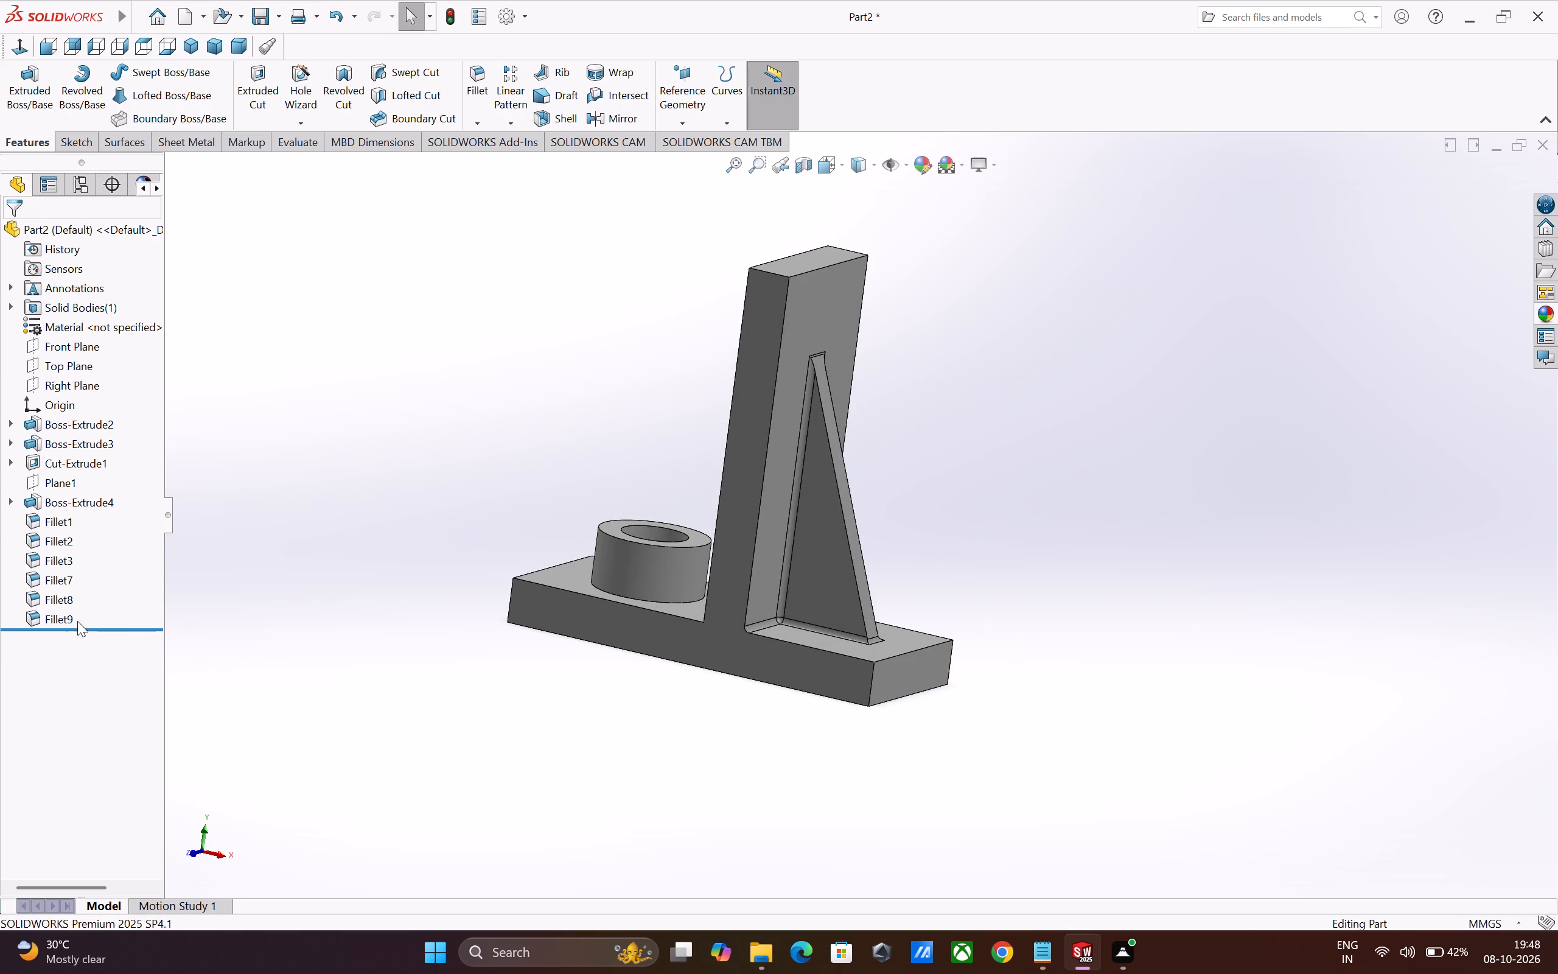
click(62, 617)
key(Delete)
key(Return)
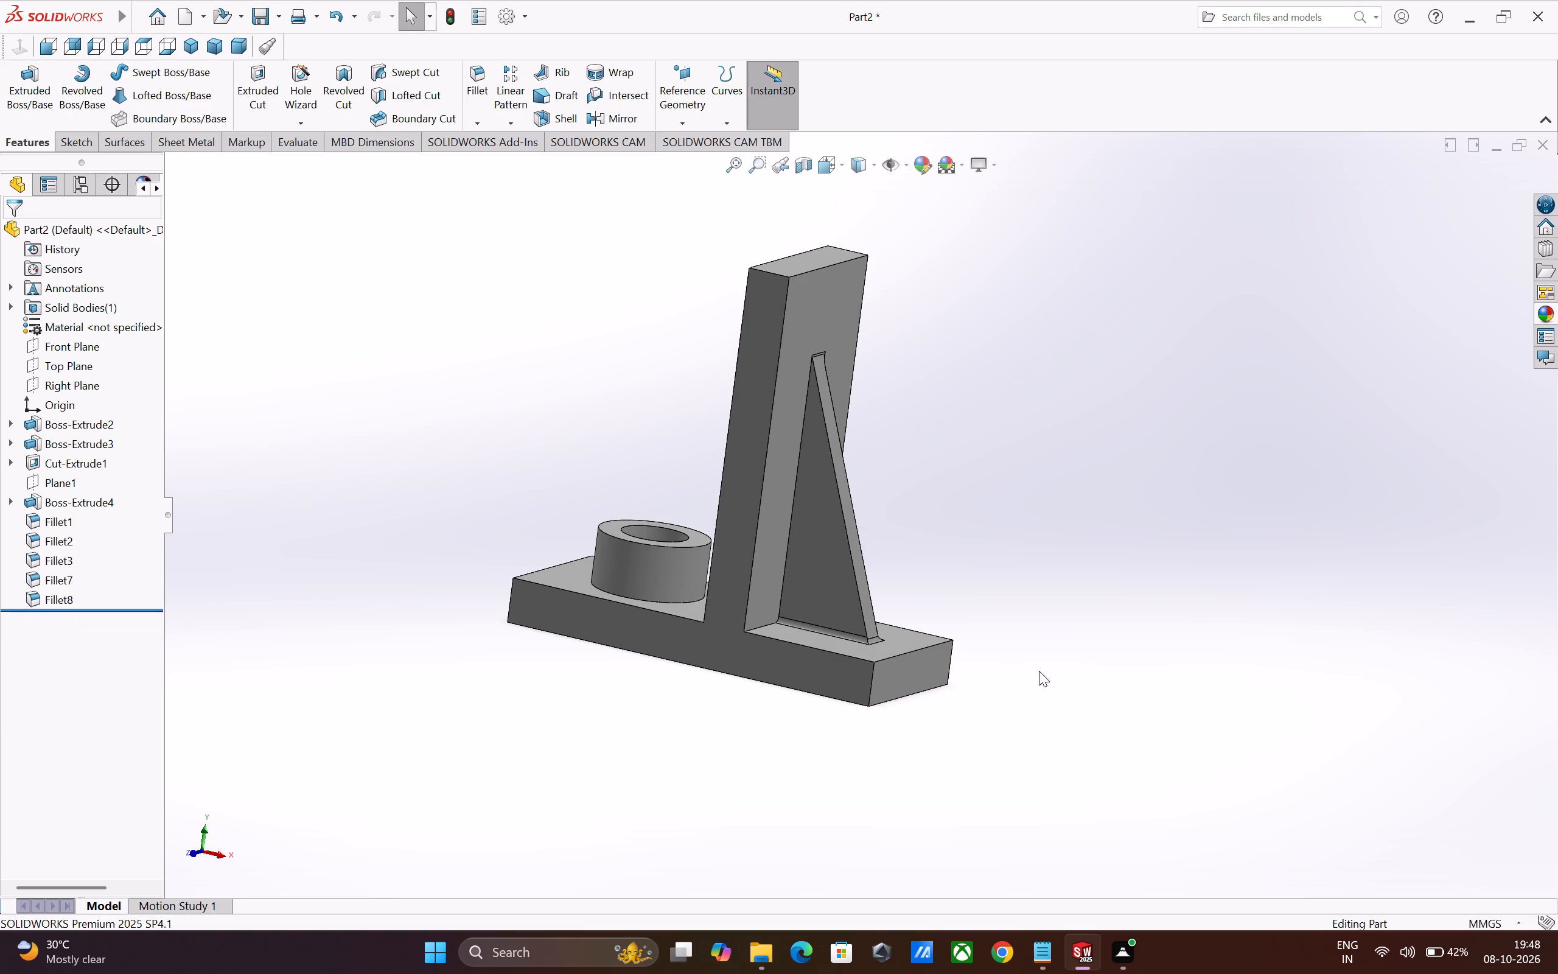
click(68, 606)
key(Delete)
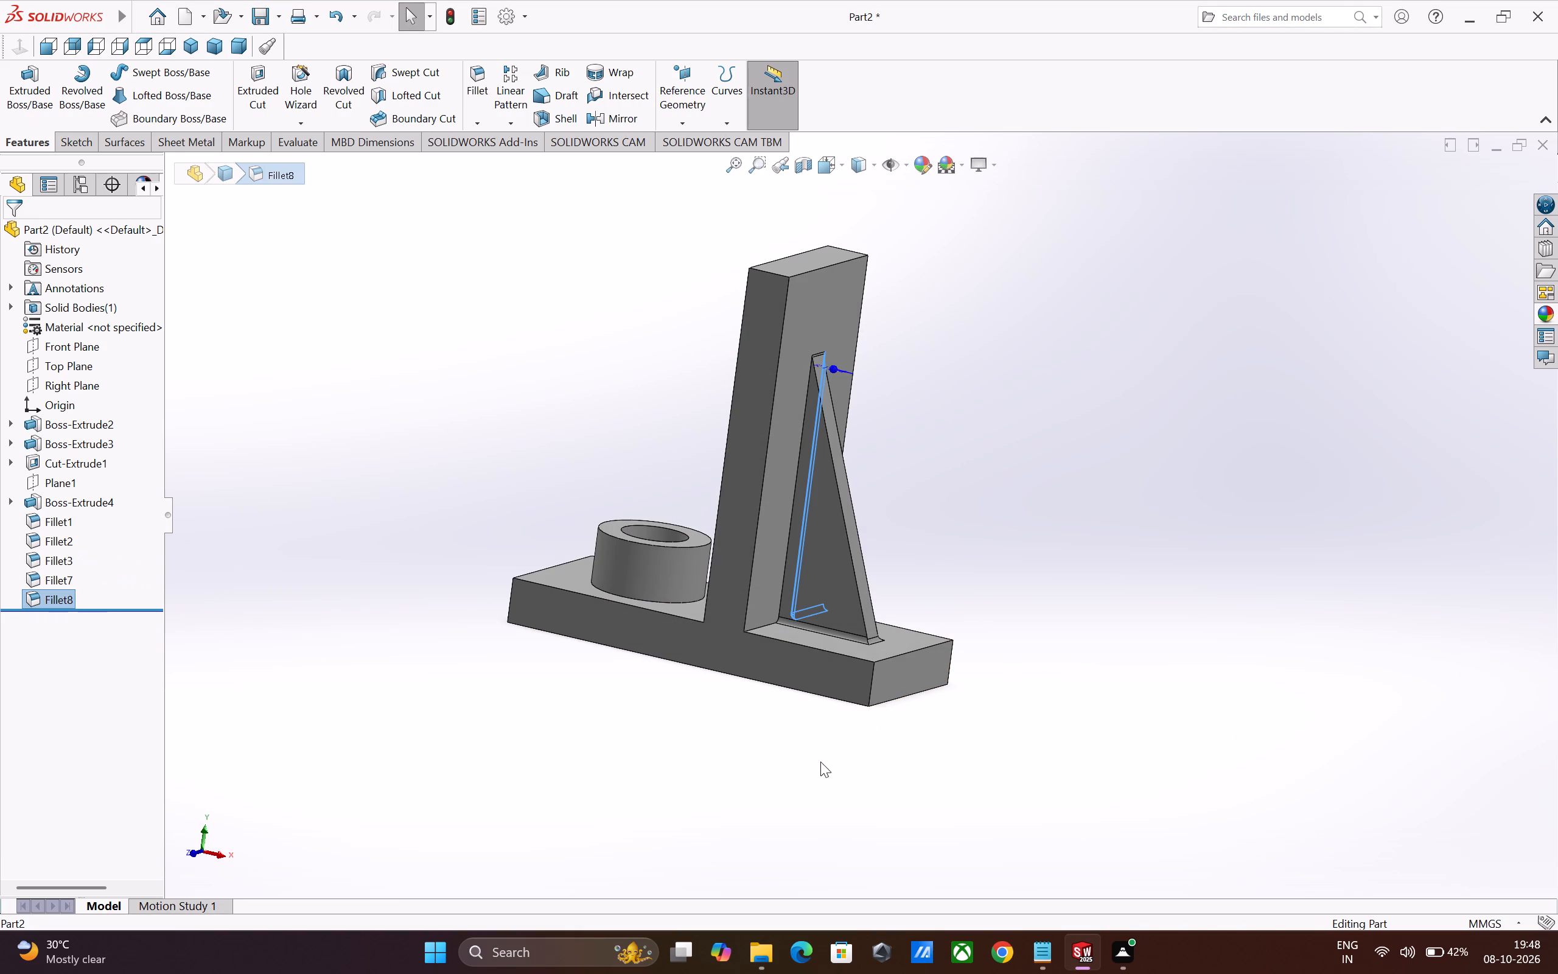
key(Return)
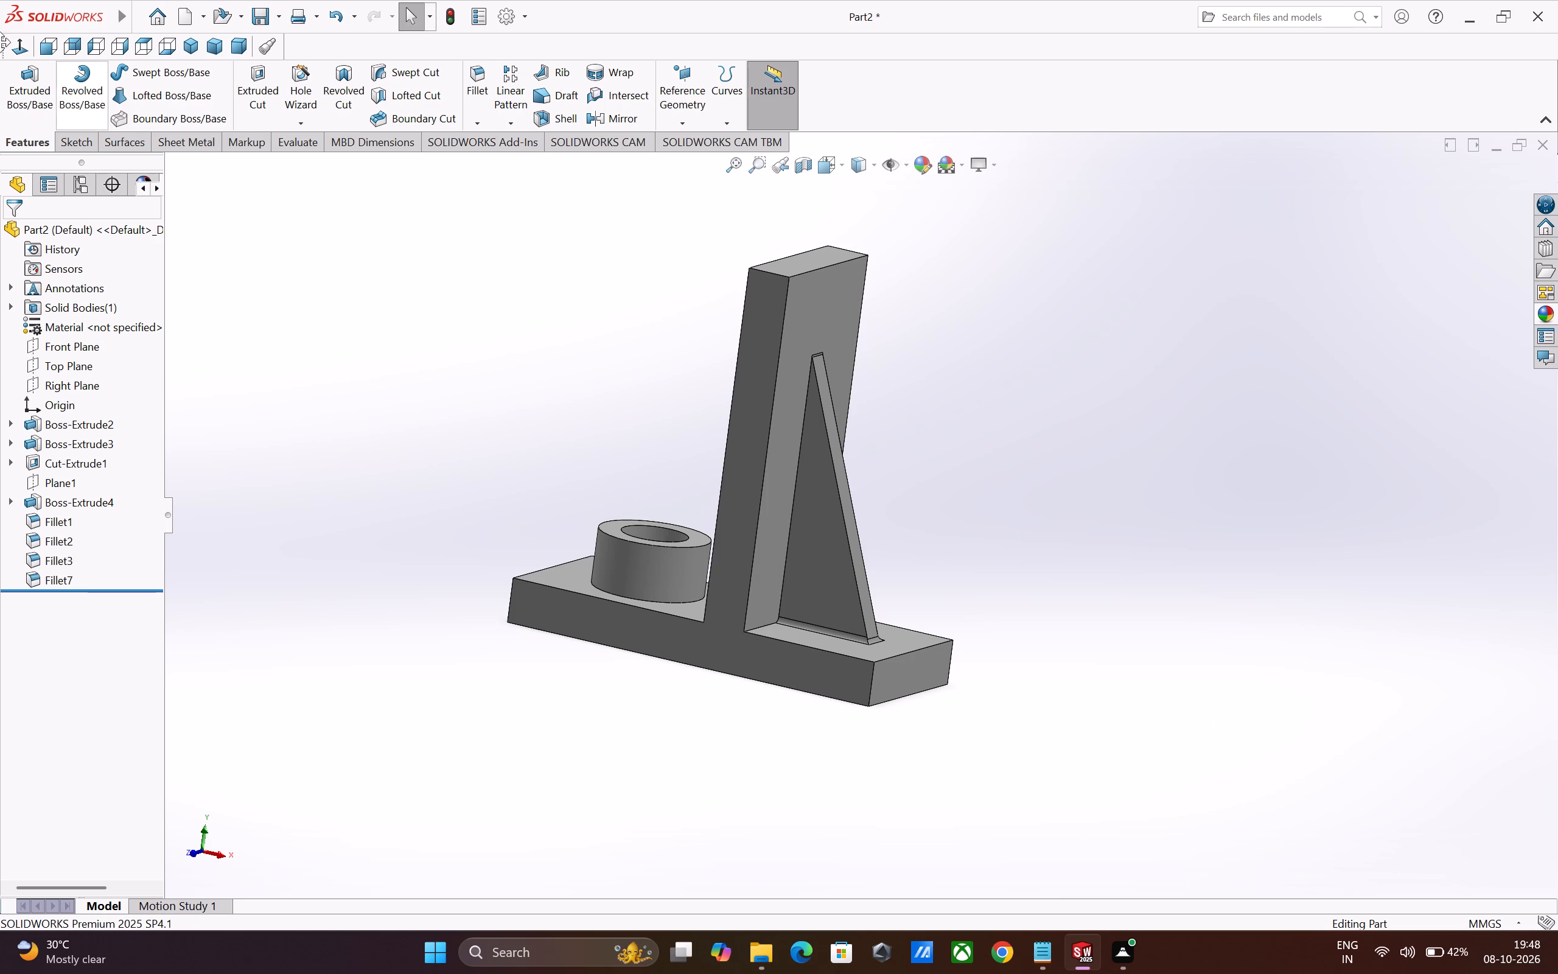
Delete Fillet7 from the top of the triangular rib and Fillet3, Fillet2 and Fillet1 from around its foot.
middle_drag(1002, 576, 699, 688)
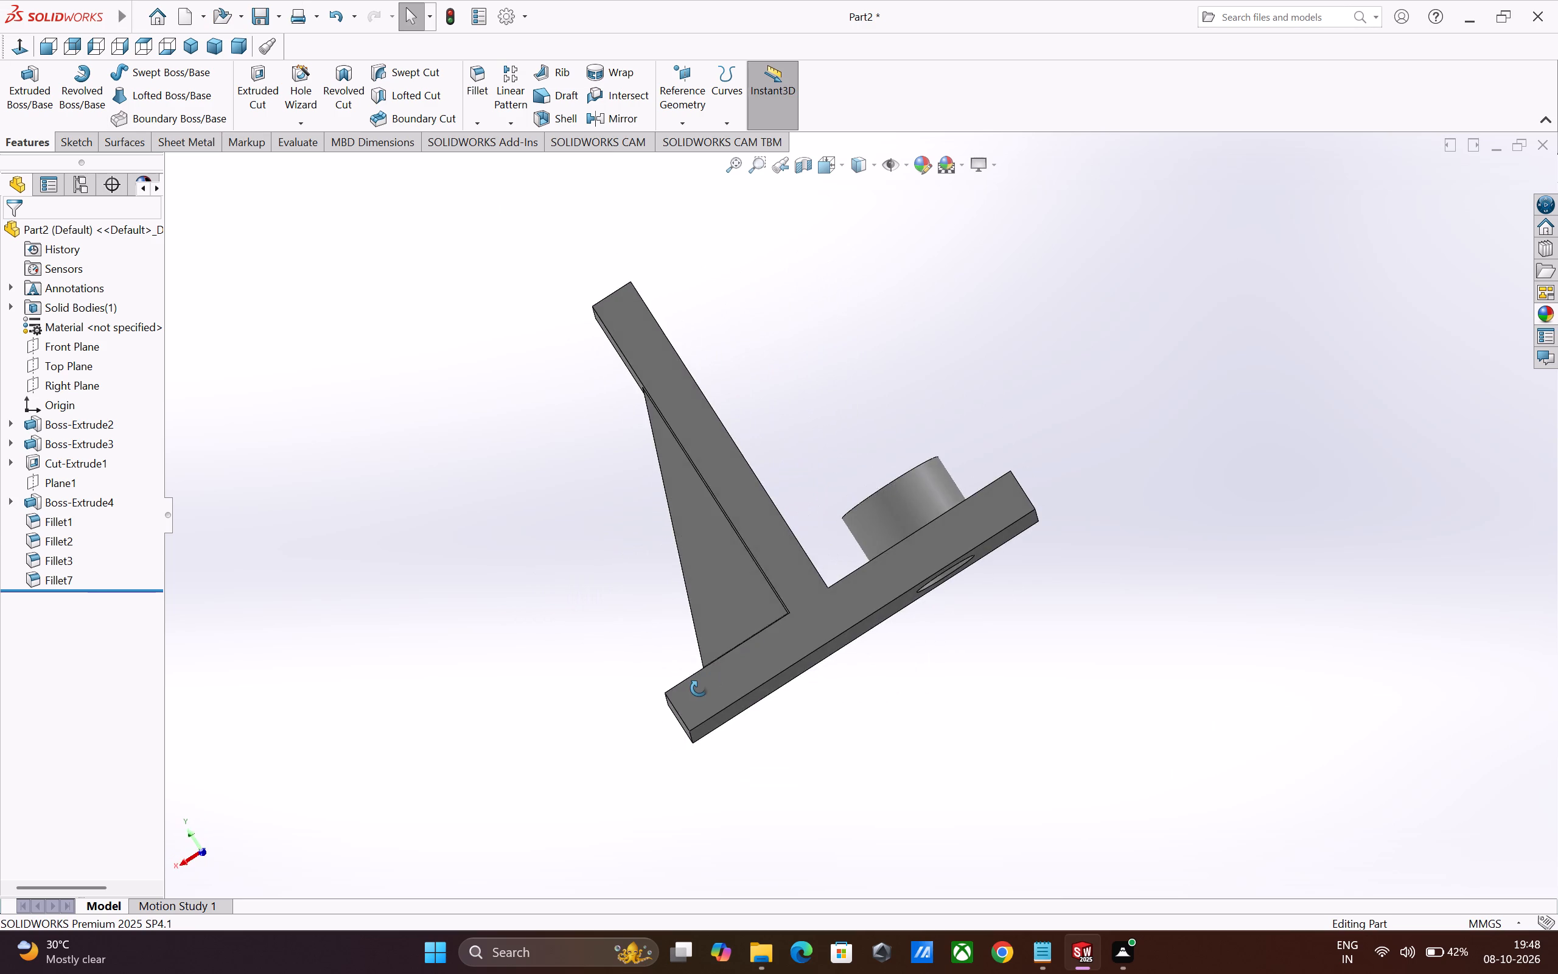
middle_drag(699, 688, 973, 634)
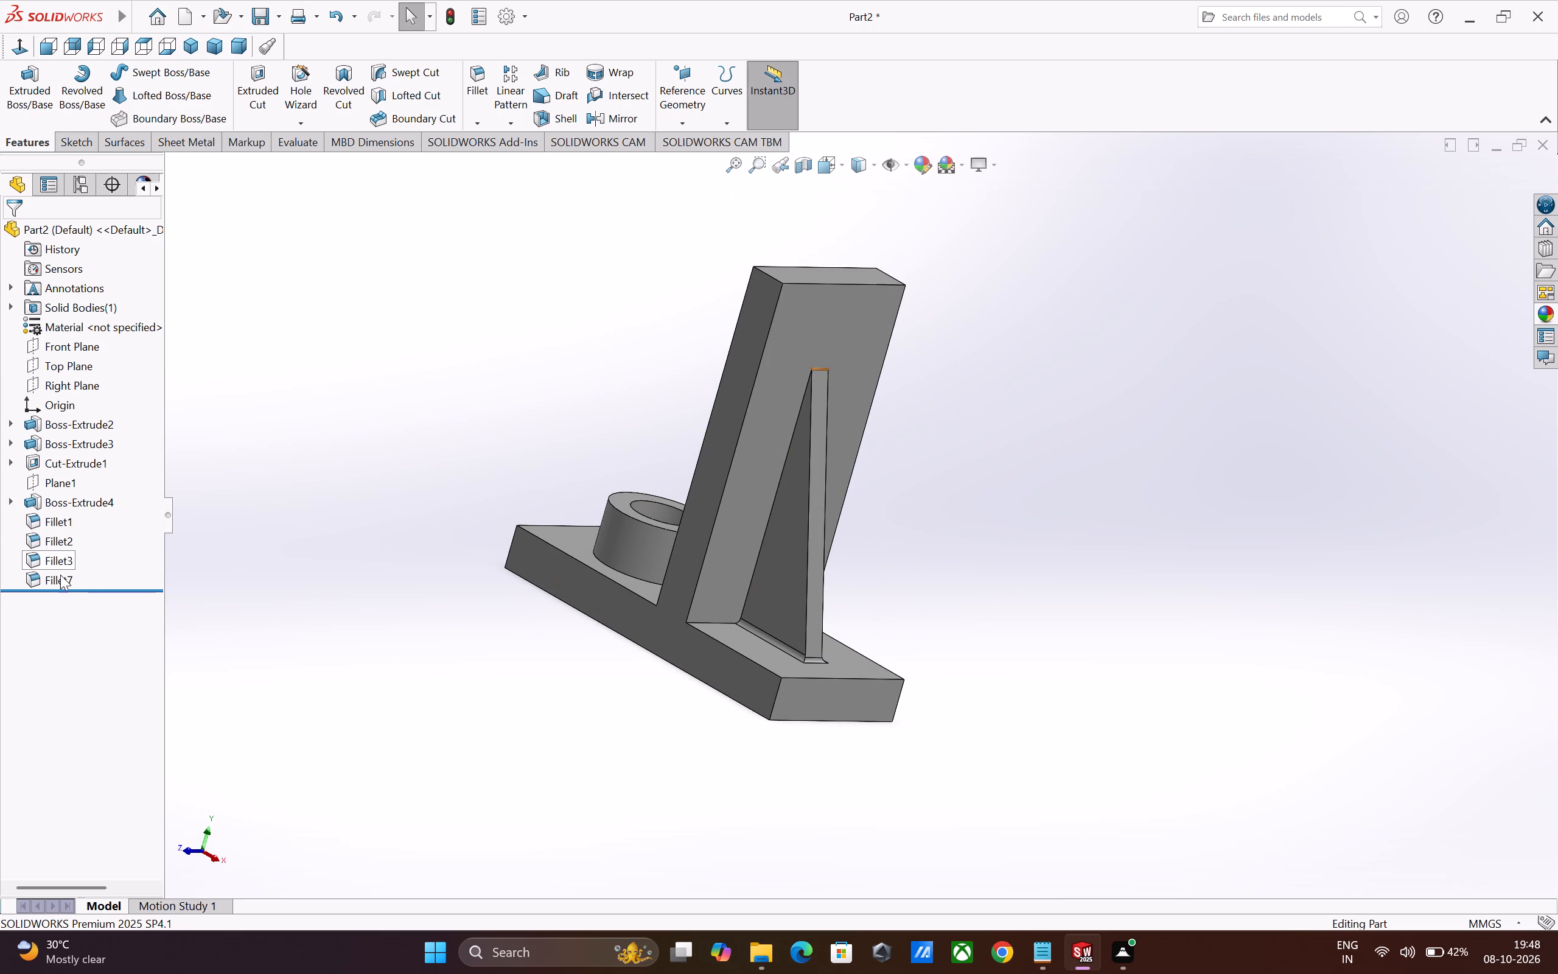
click(61, 585)
key(Delete)
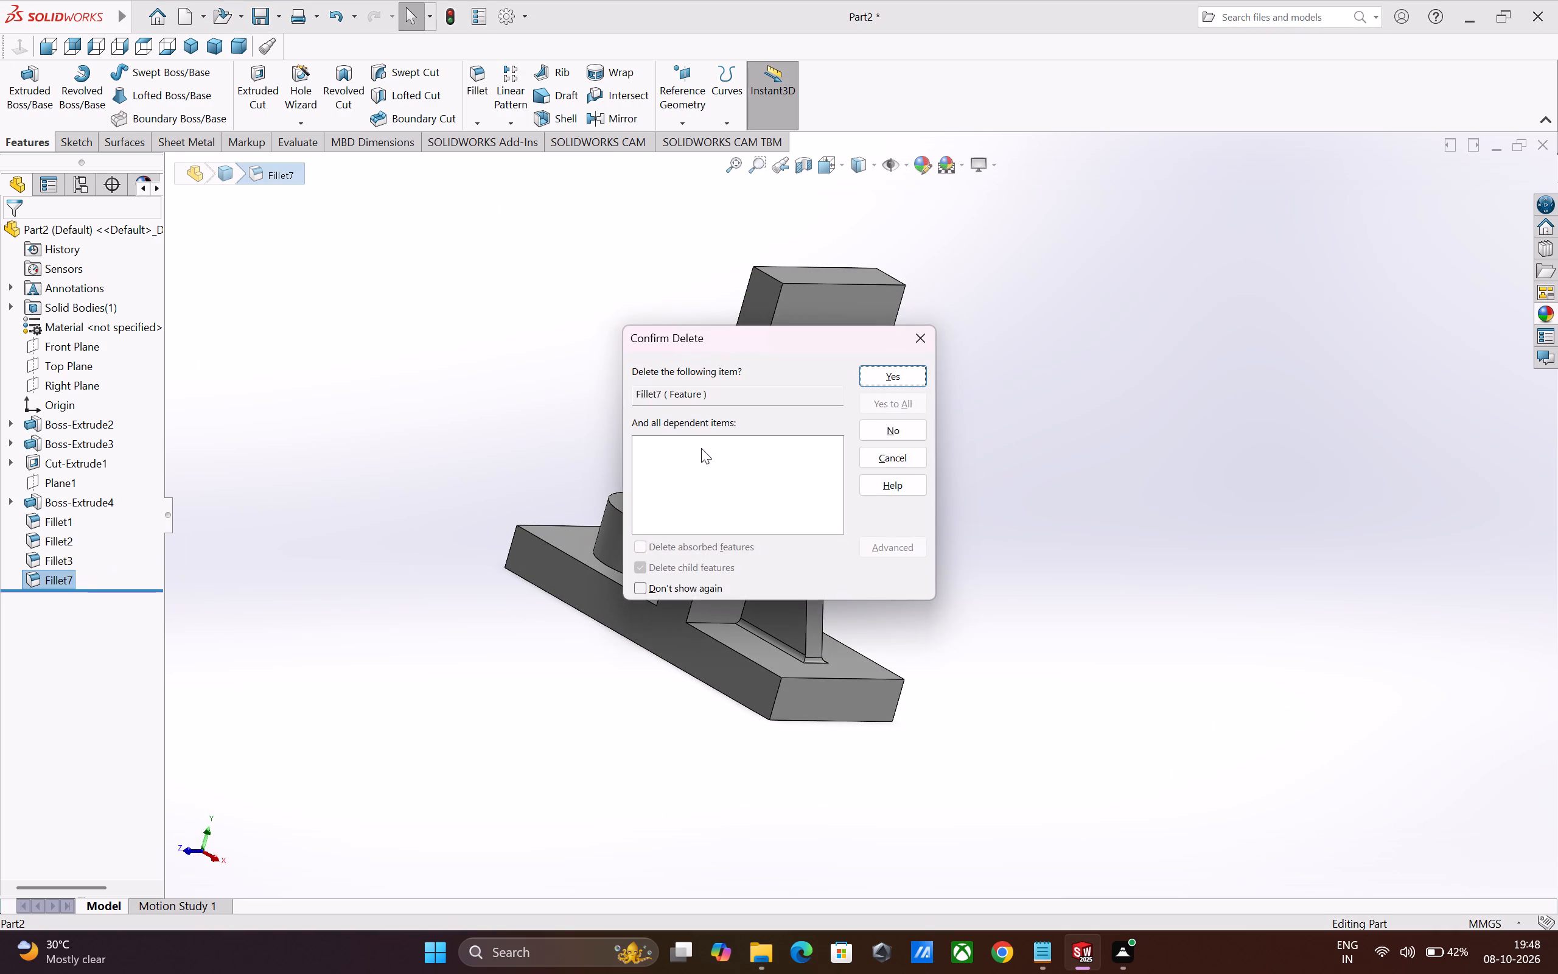
key(Return)
drag(64, 557, 69, 556)
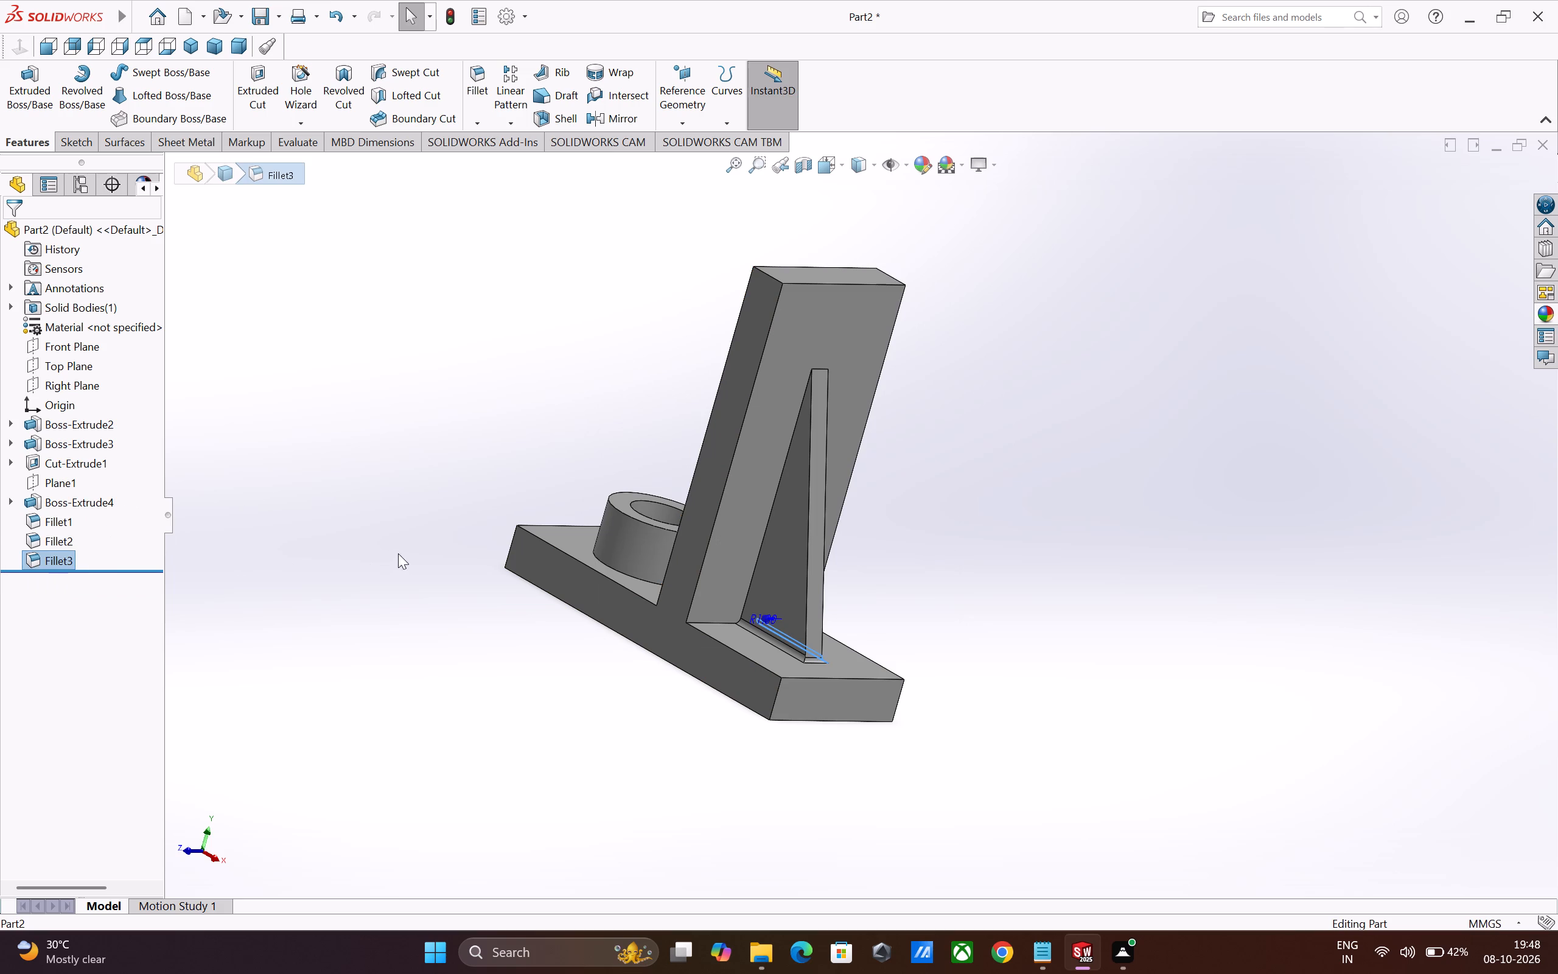
key(Delete)
key(Return)
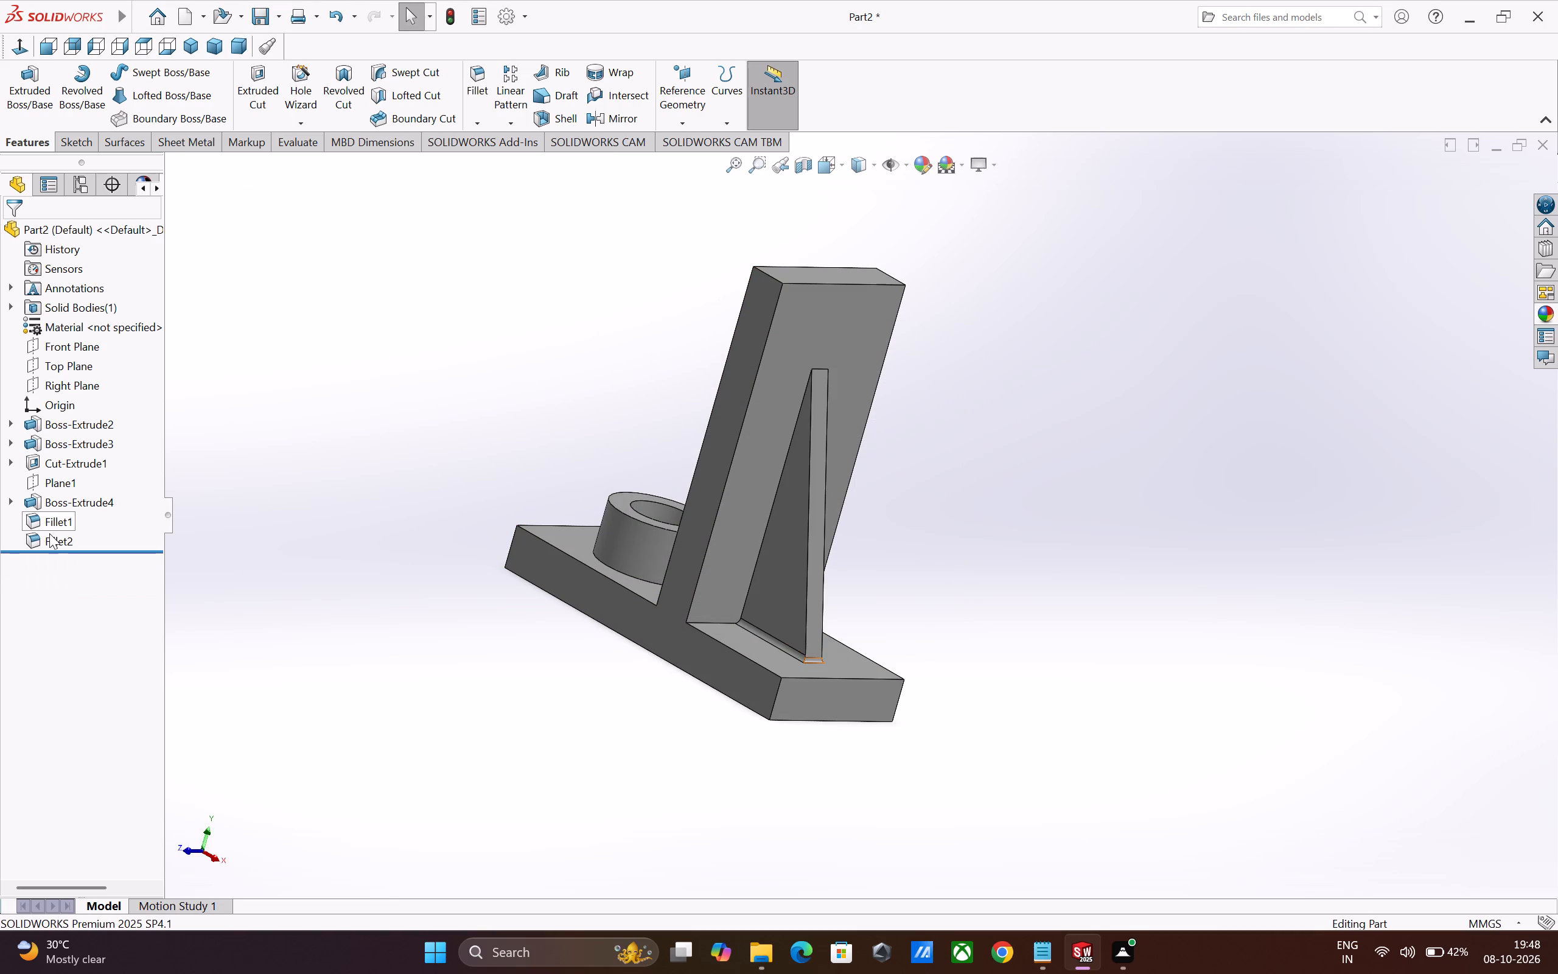
click(49, 538)
key(Delete)
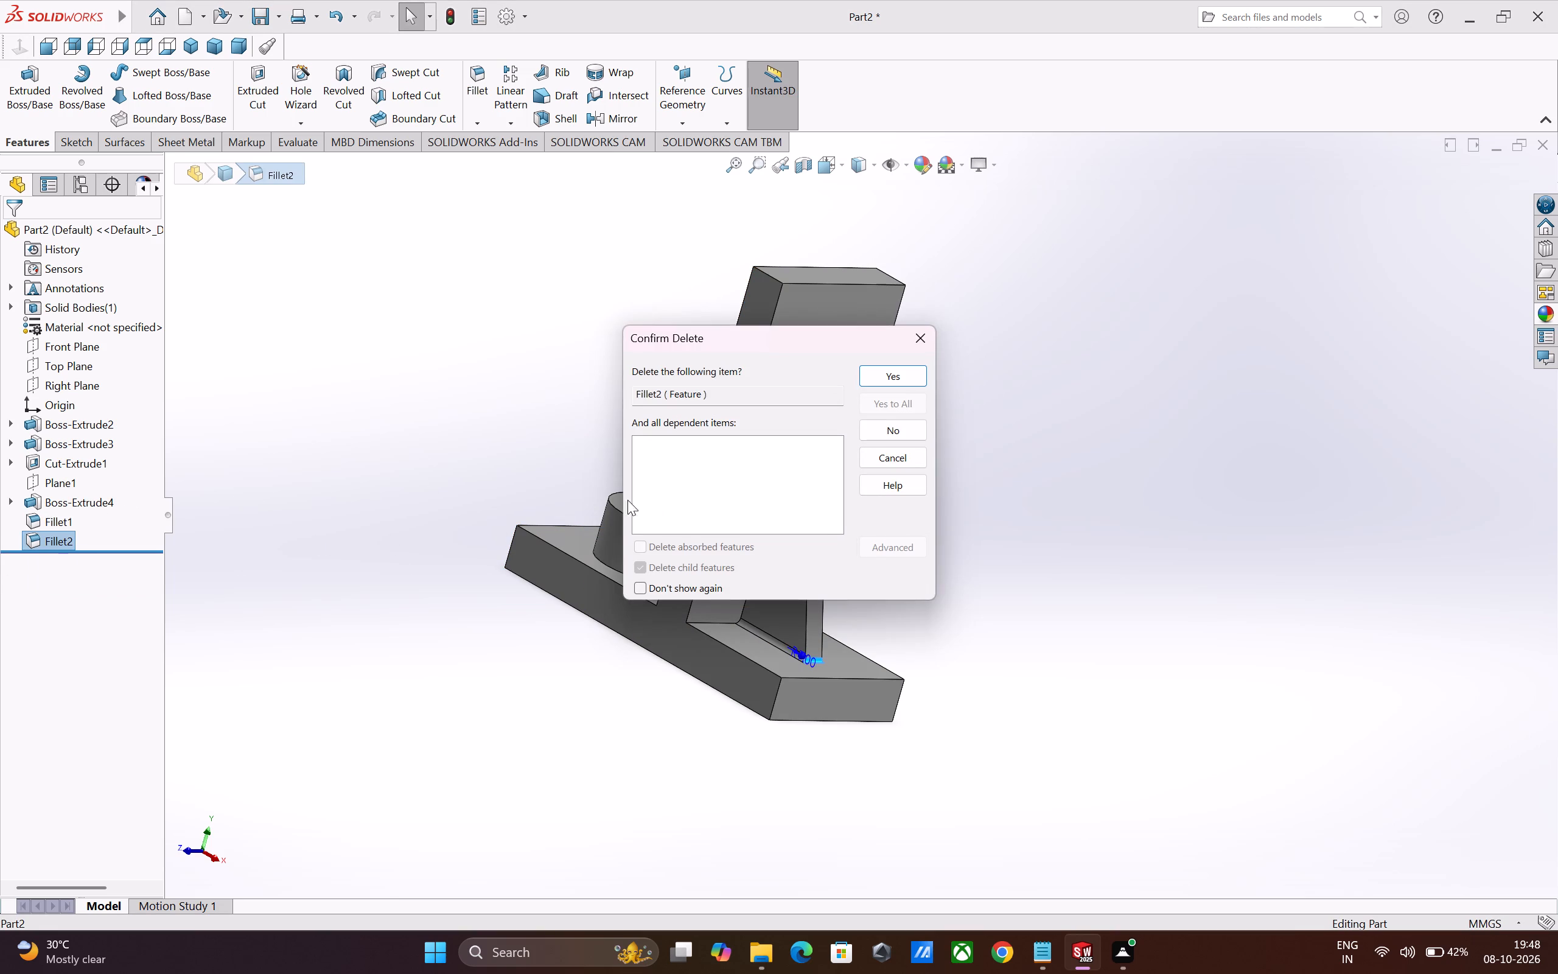
key(Return)
click(55, 516)
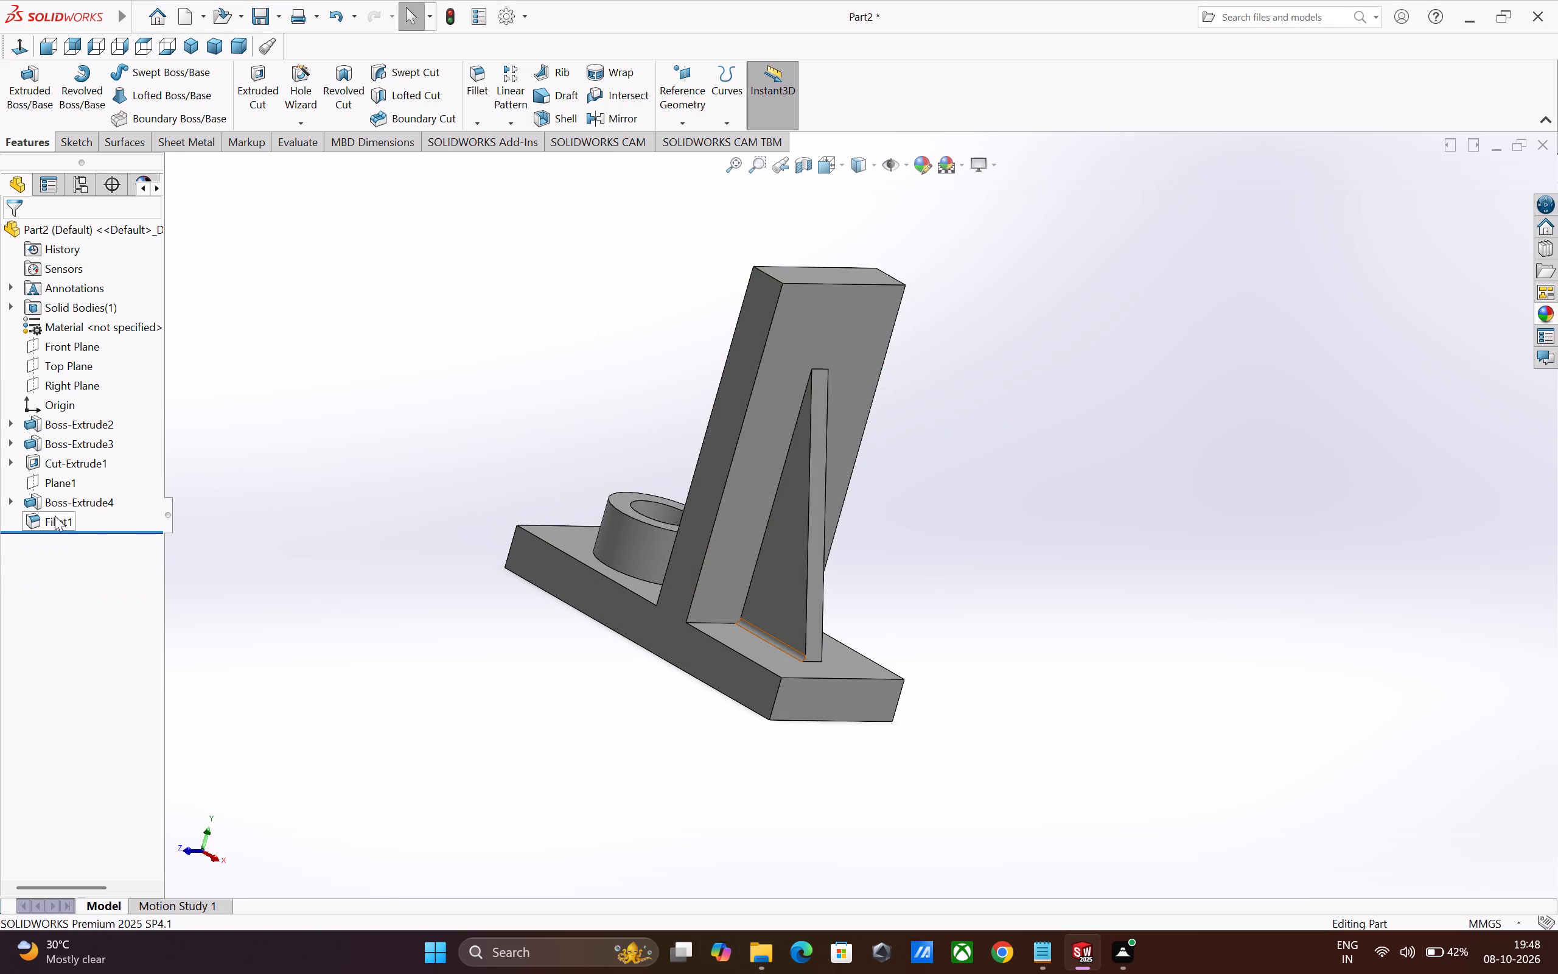
key(Delete)
key(Return)
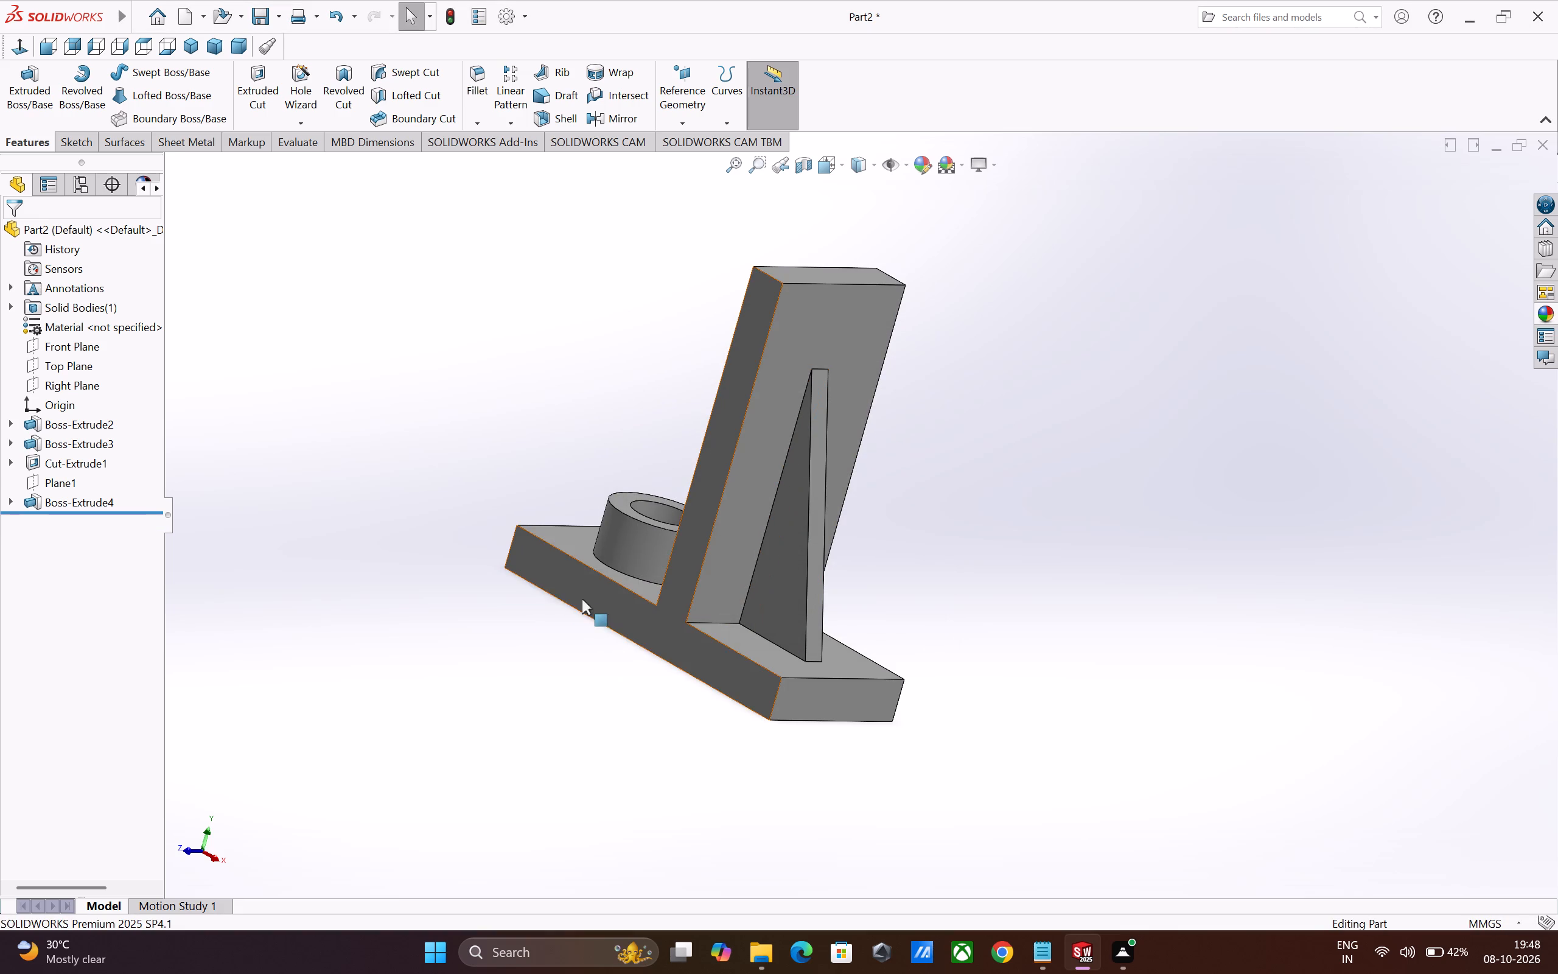
Chamfer one vertical corner edge of the base plate at the ring boss end, with distance 3 mm and angle 45°.
middle_drag(1120, 625, 780, 597)
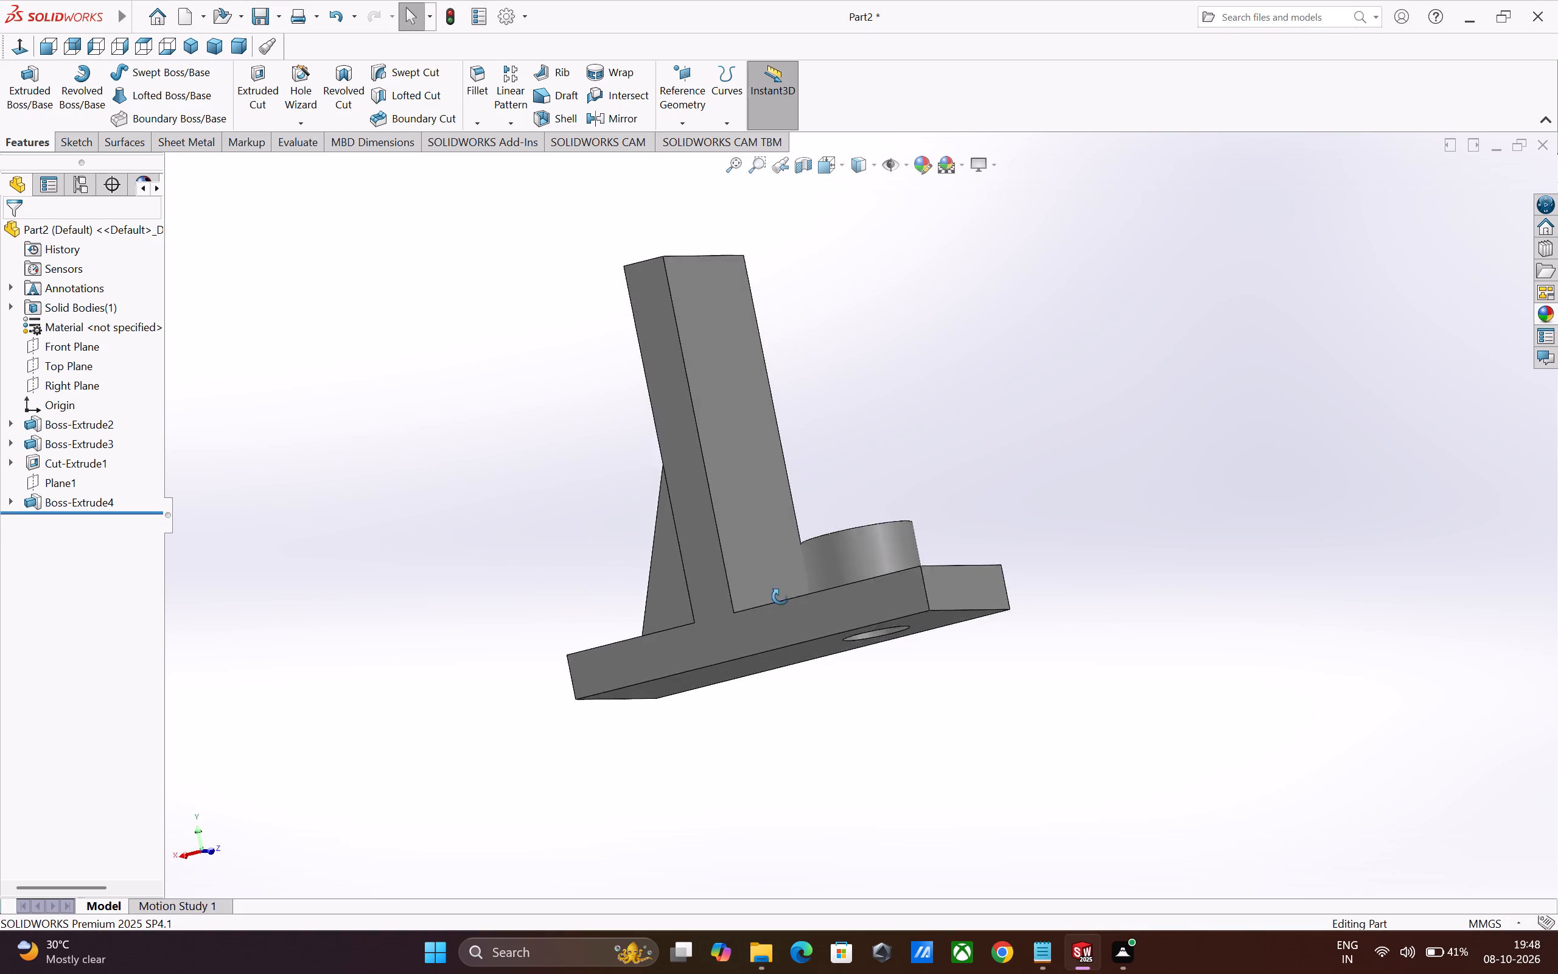
middle_drag(780, 597, 1264, 766)
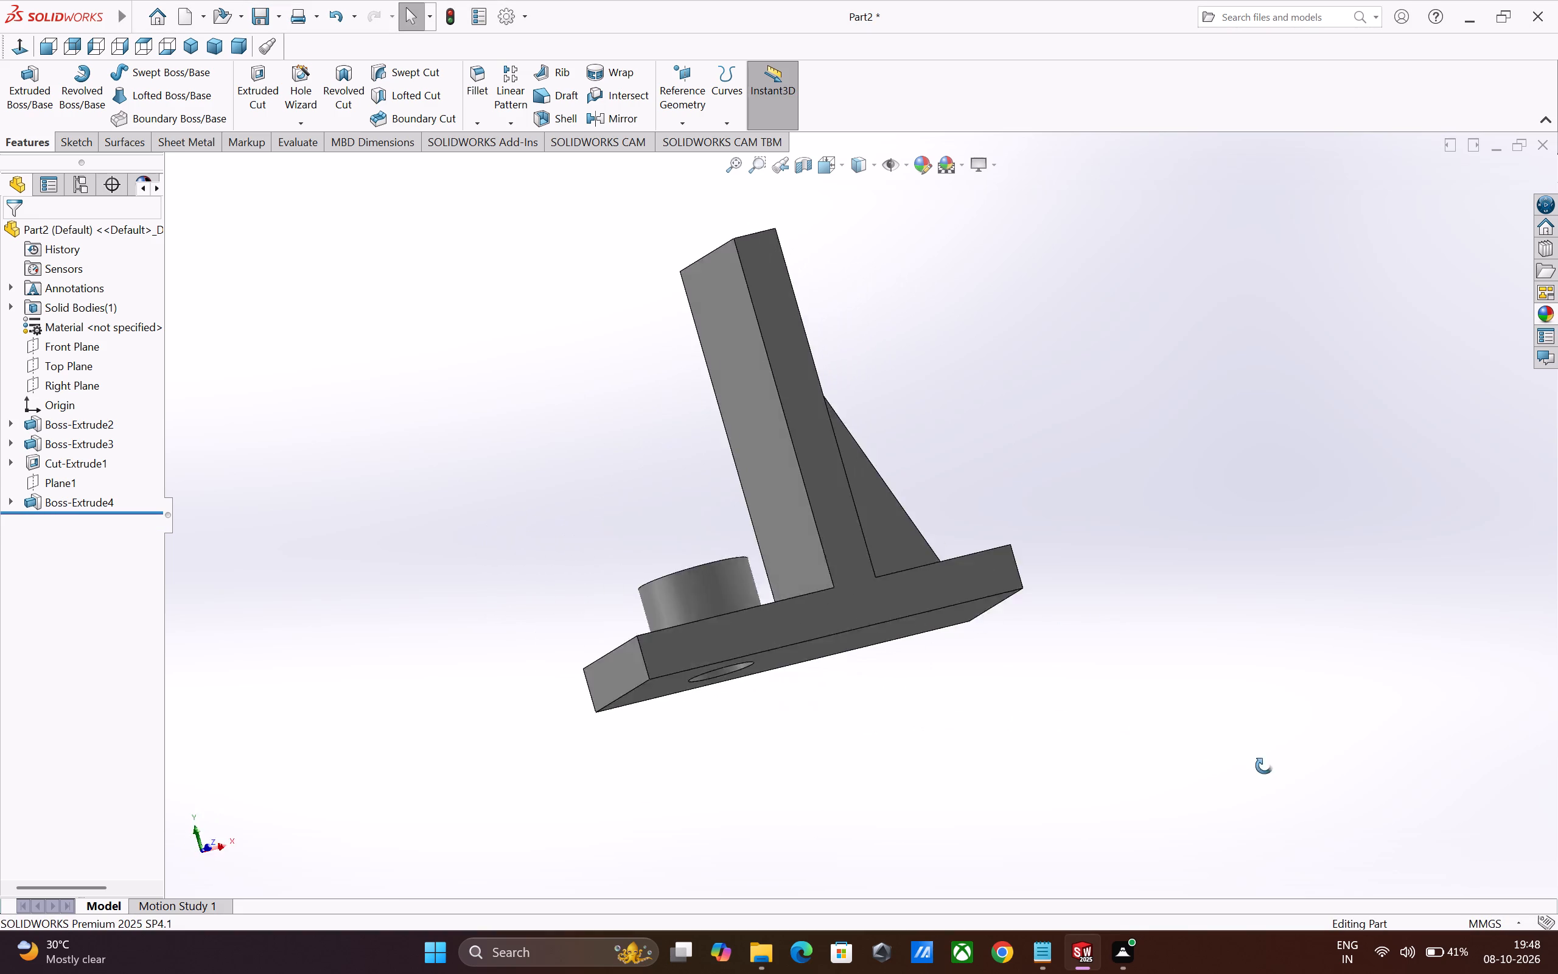
middle_drag(1264, 766, 1430, 771)
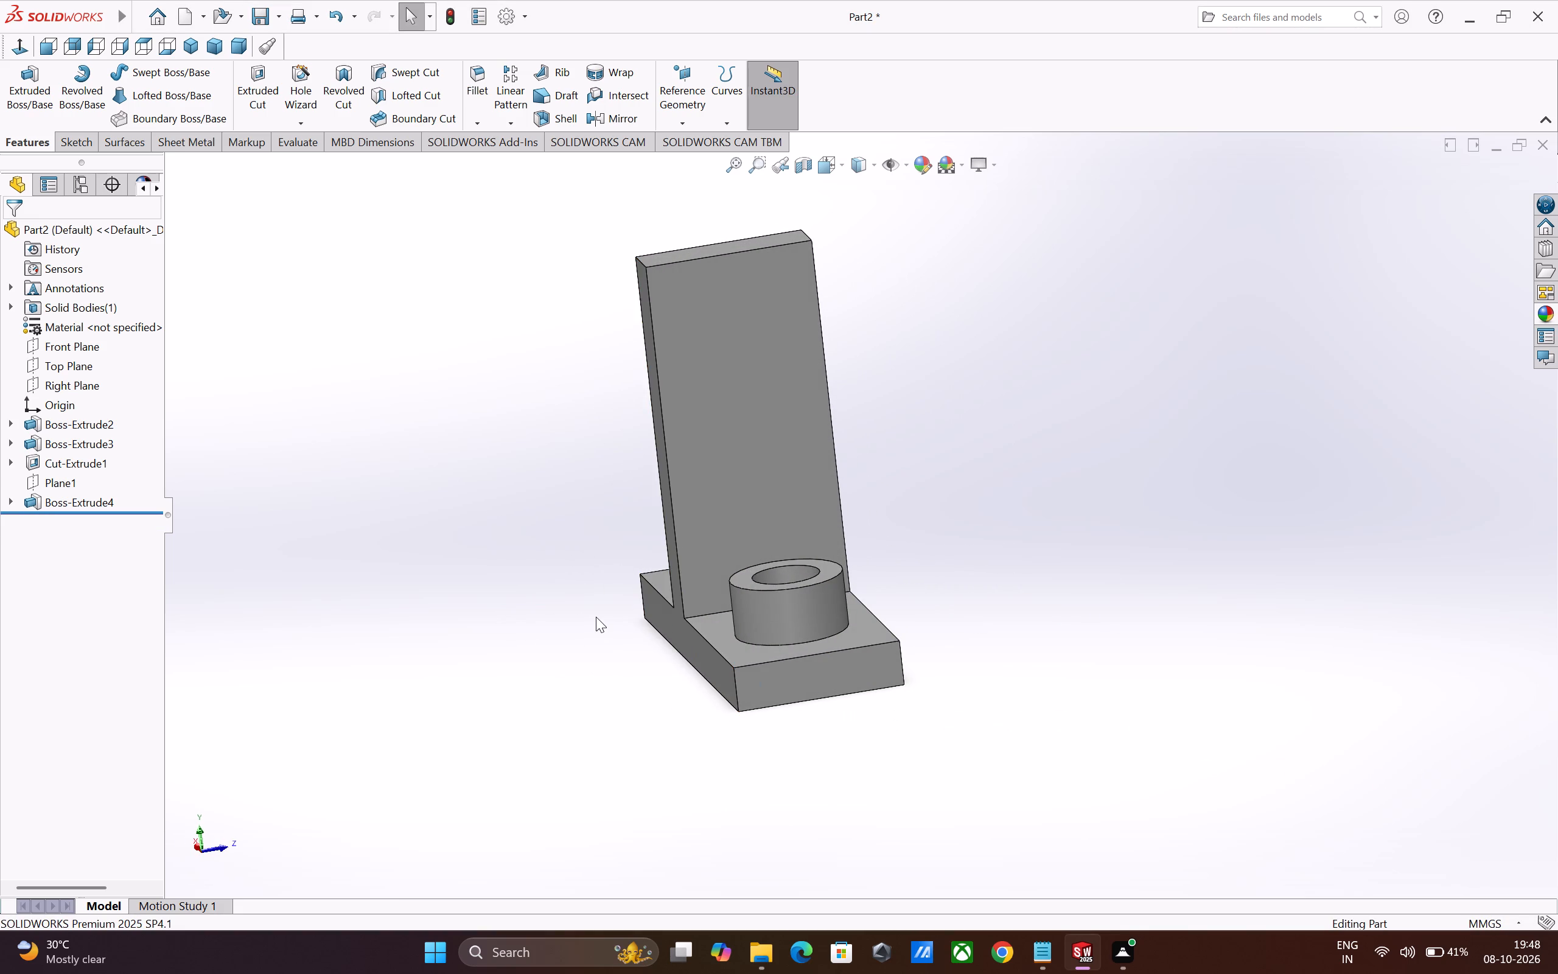
middle_drag(627, 617, 727, 624)
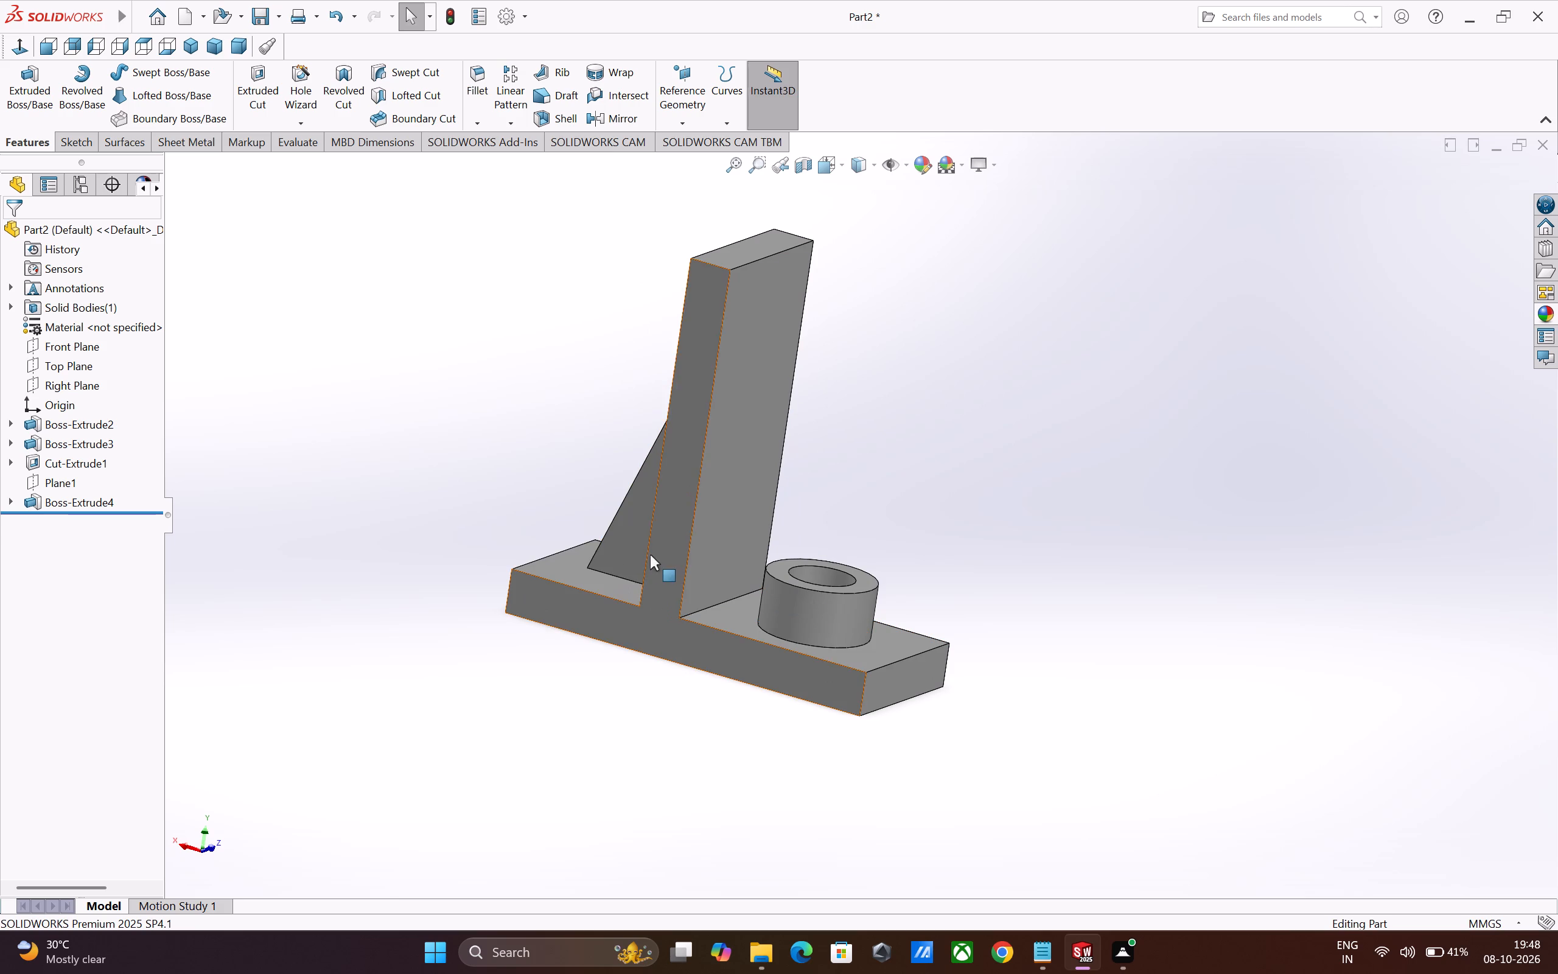
click(483, 91)
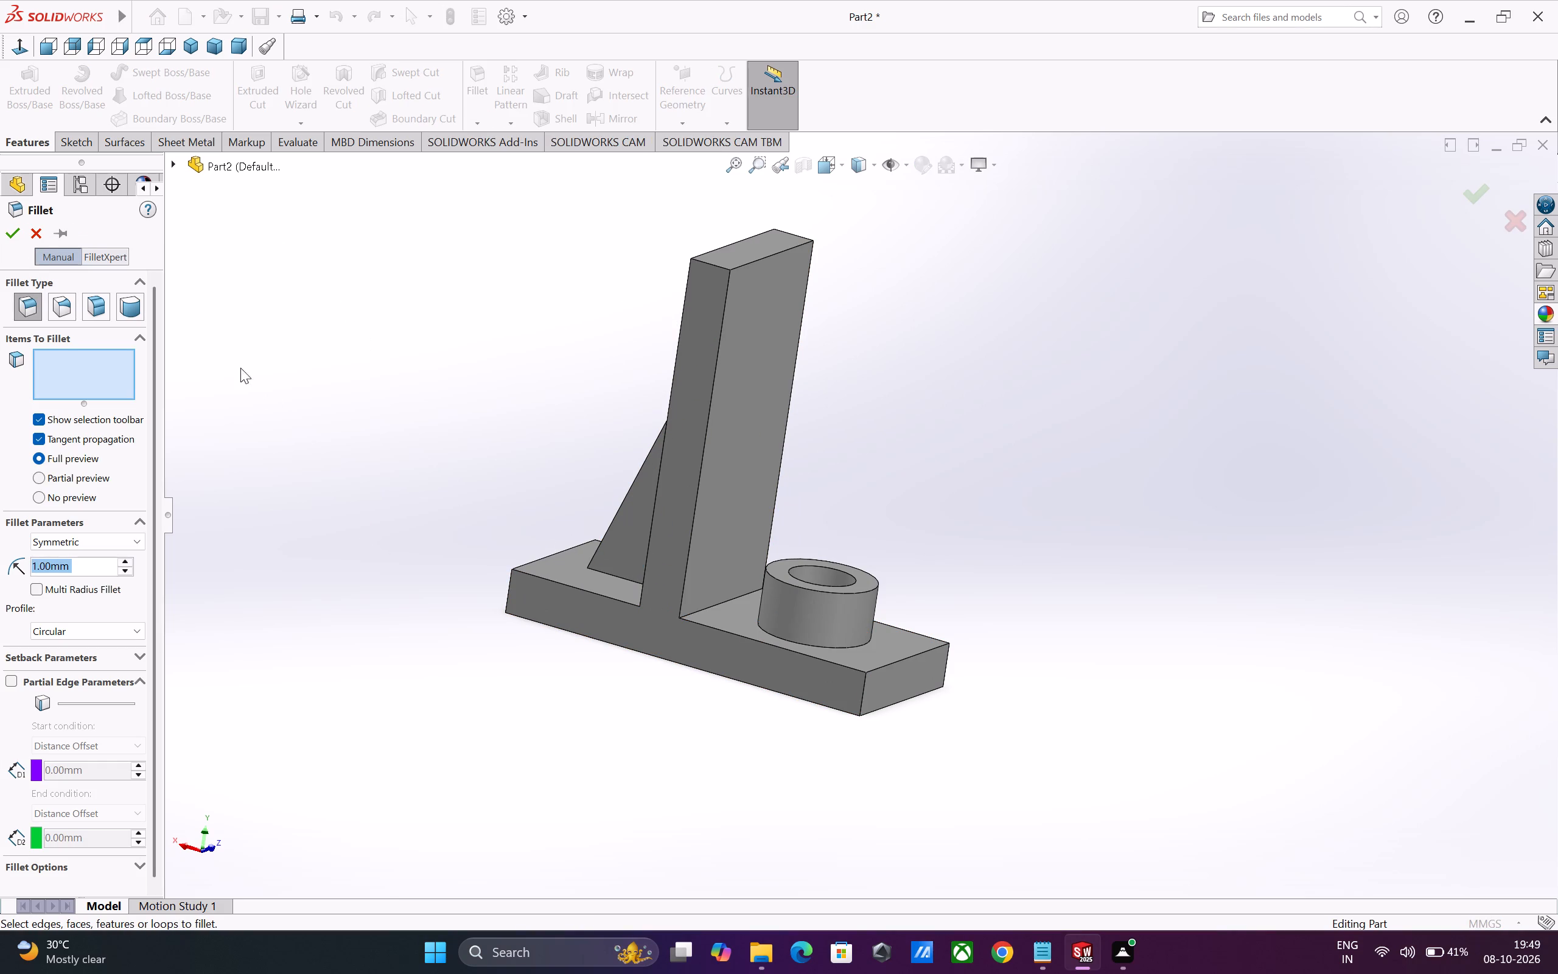
click(41, 227)
click(470, 122)
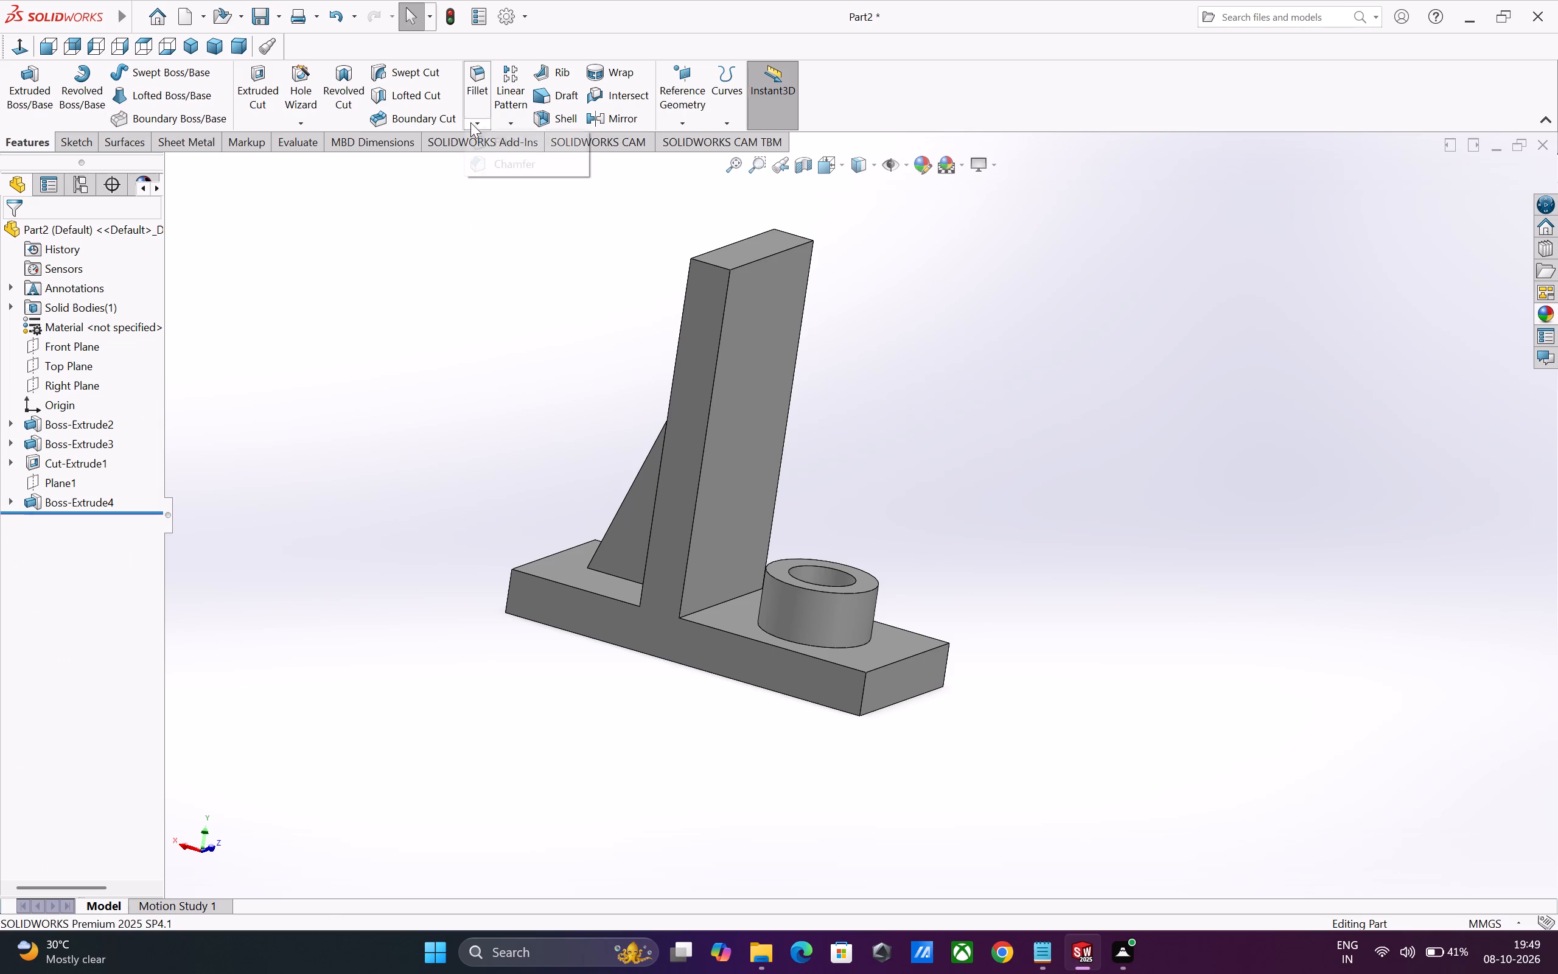
click(509, 161)
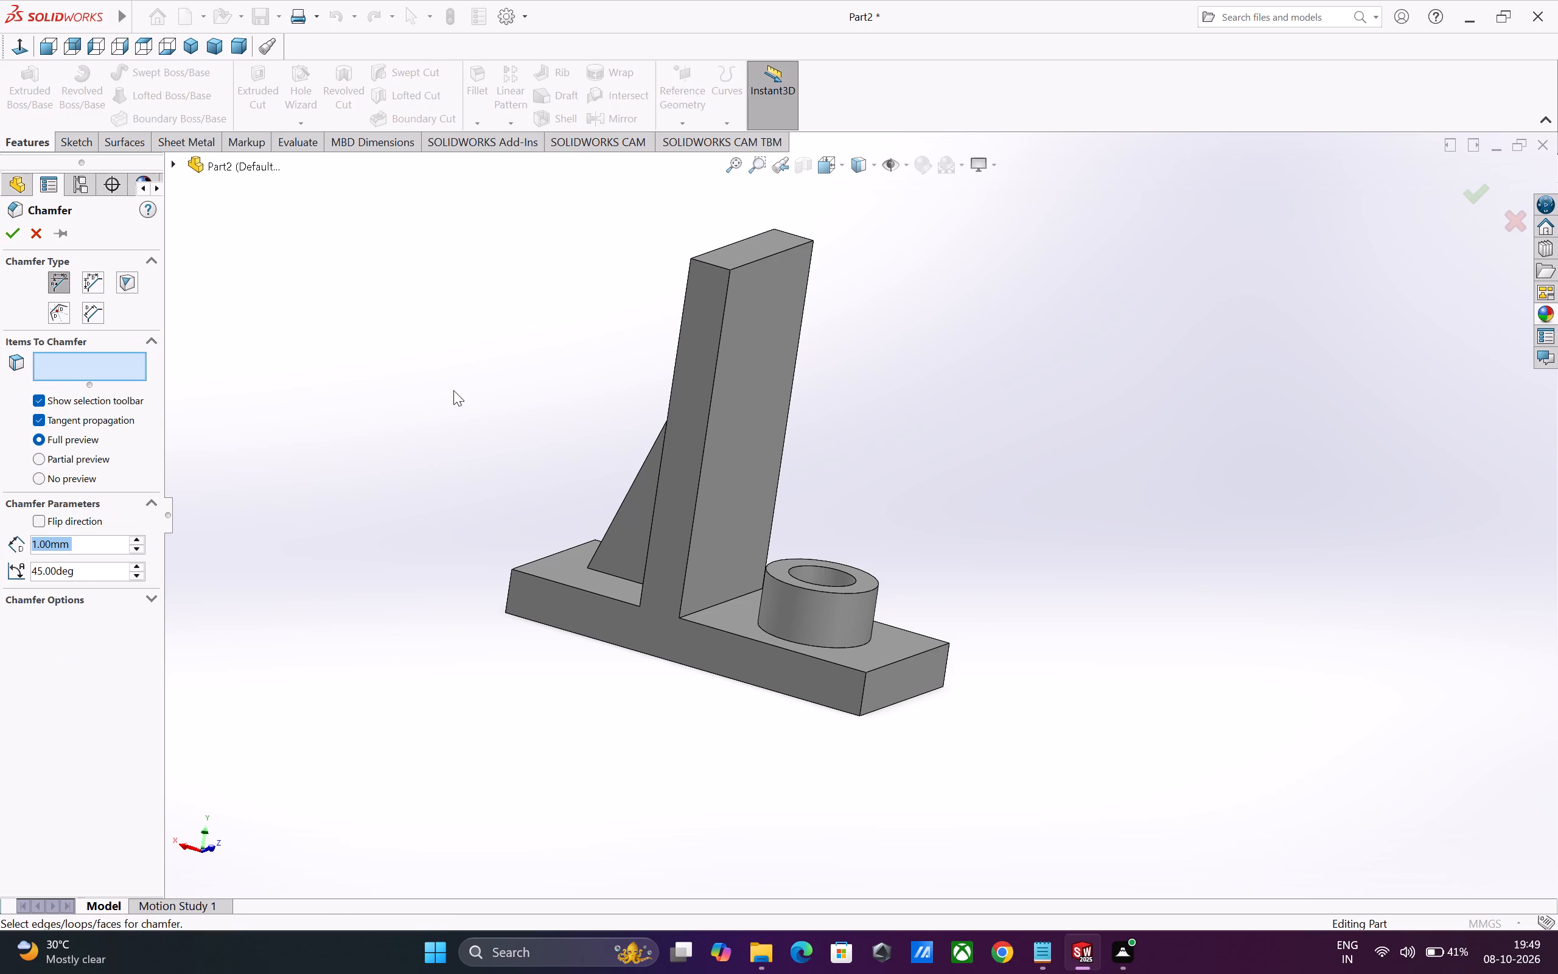
double_click(91, 543)
key(2)
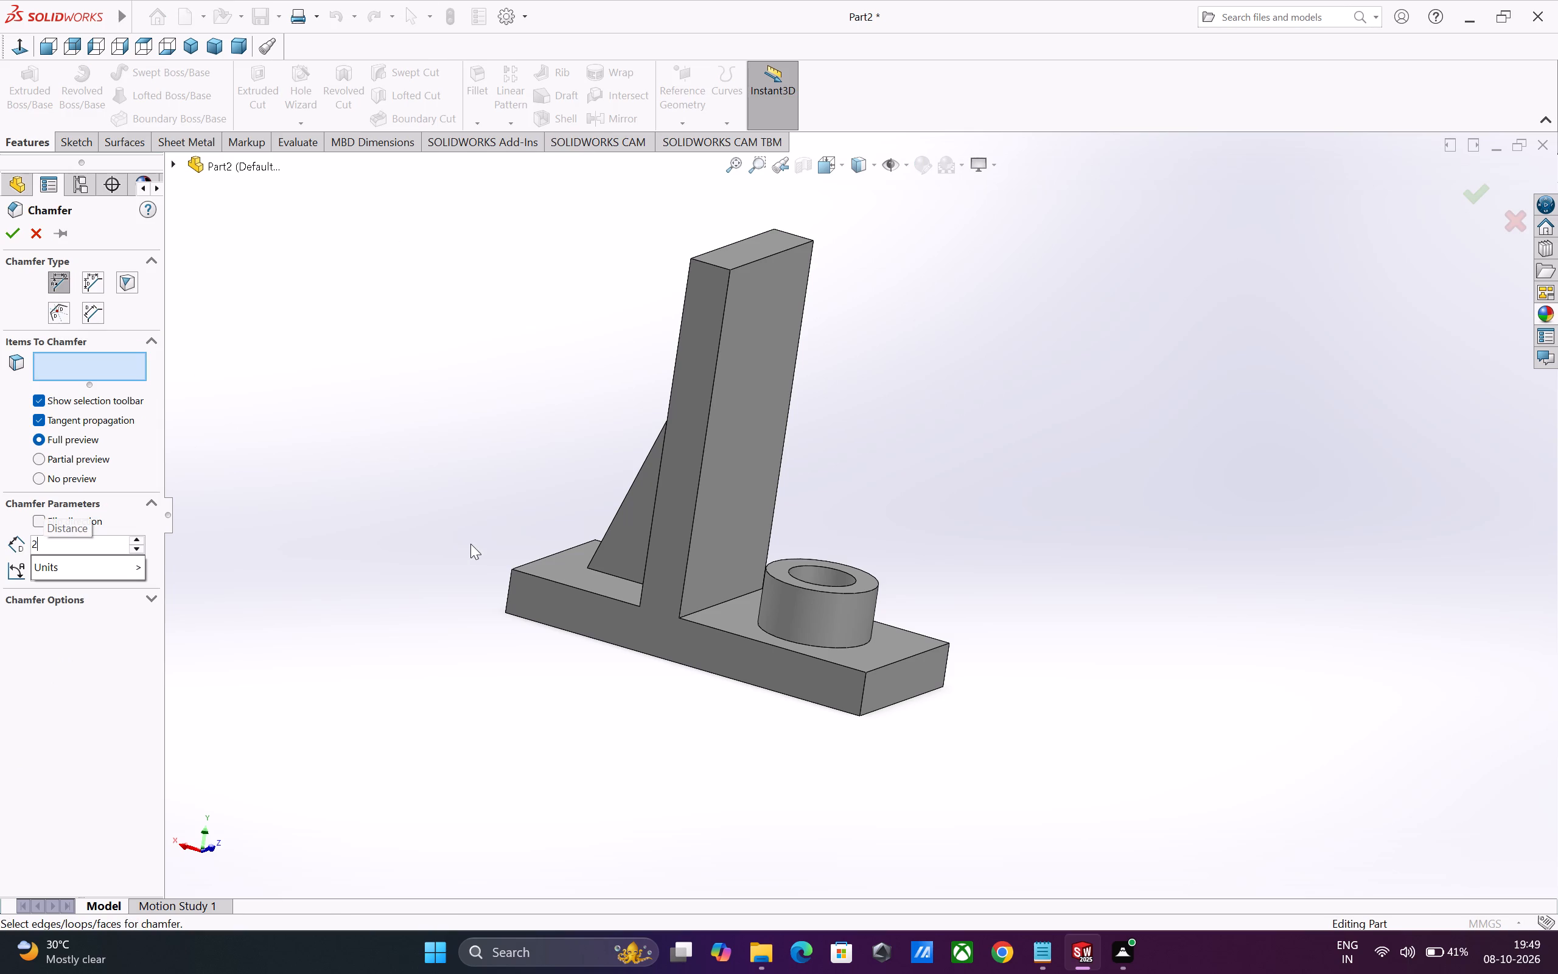
key(BackSpace)
key(3)
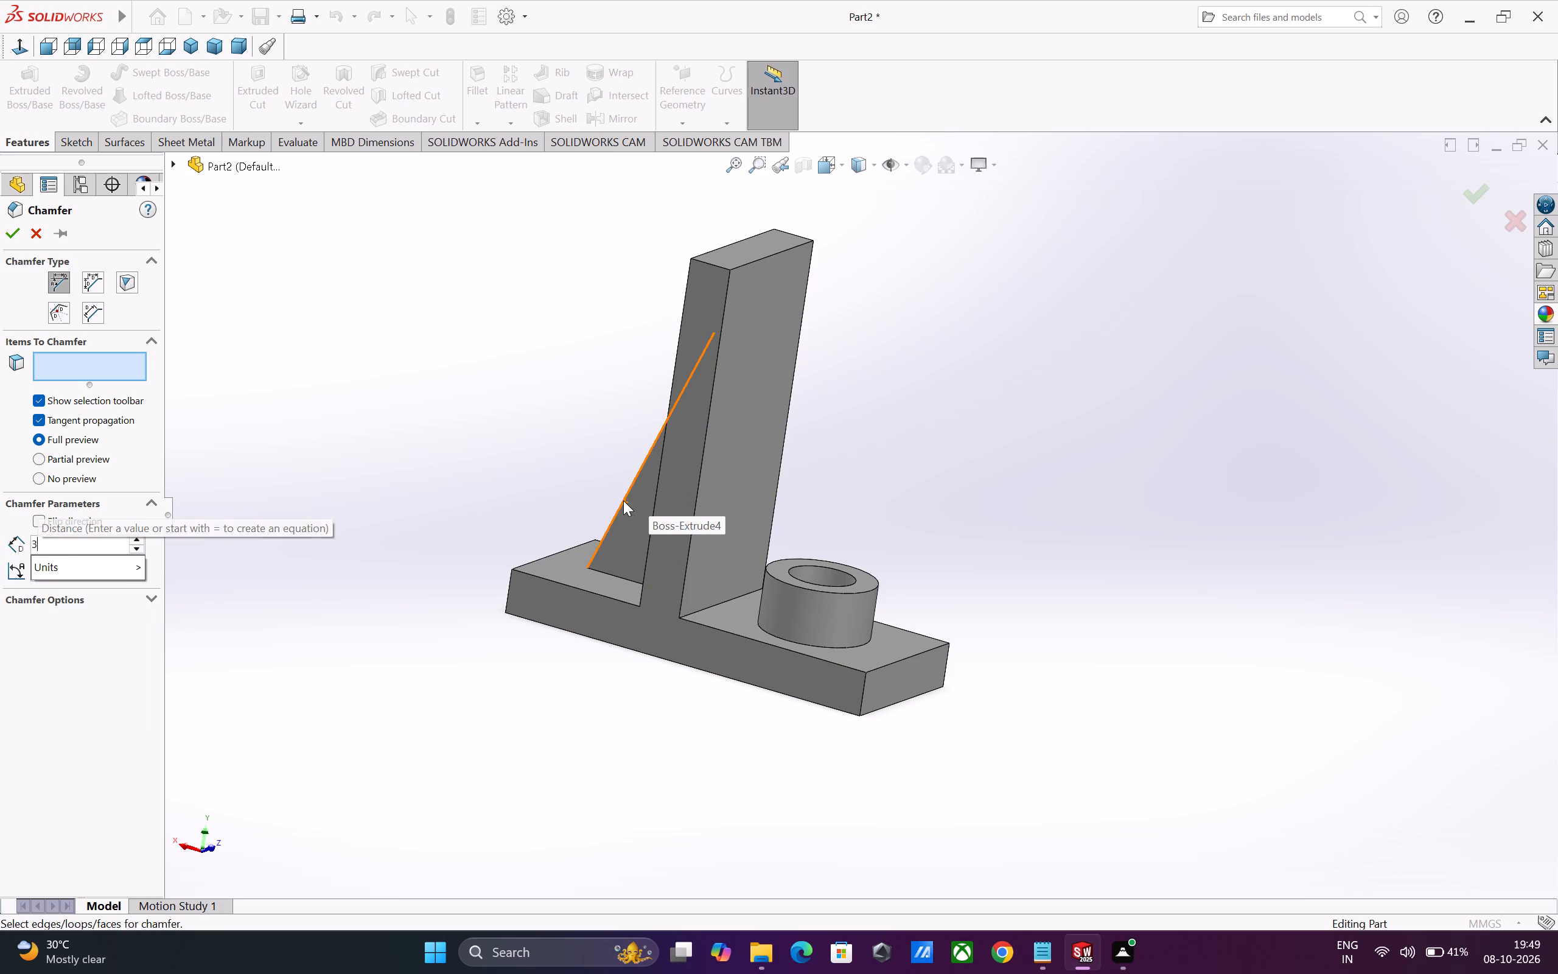
key(Return)
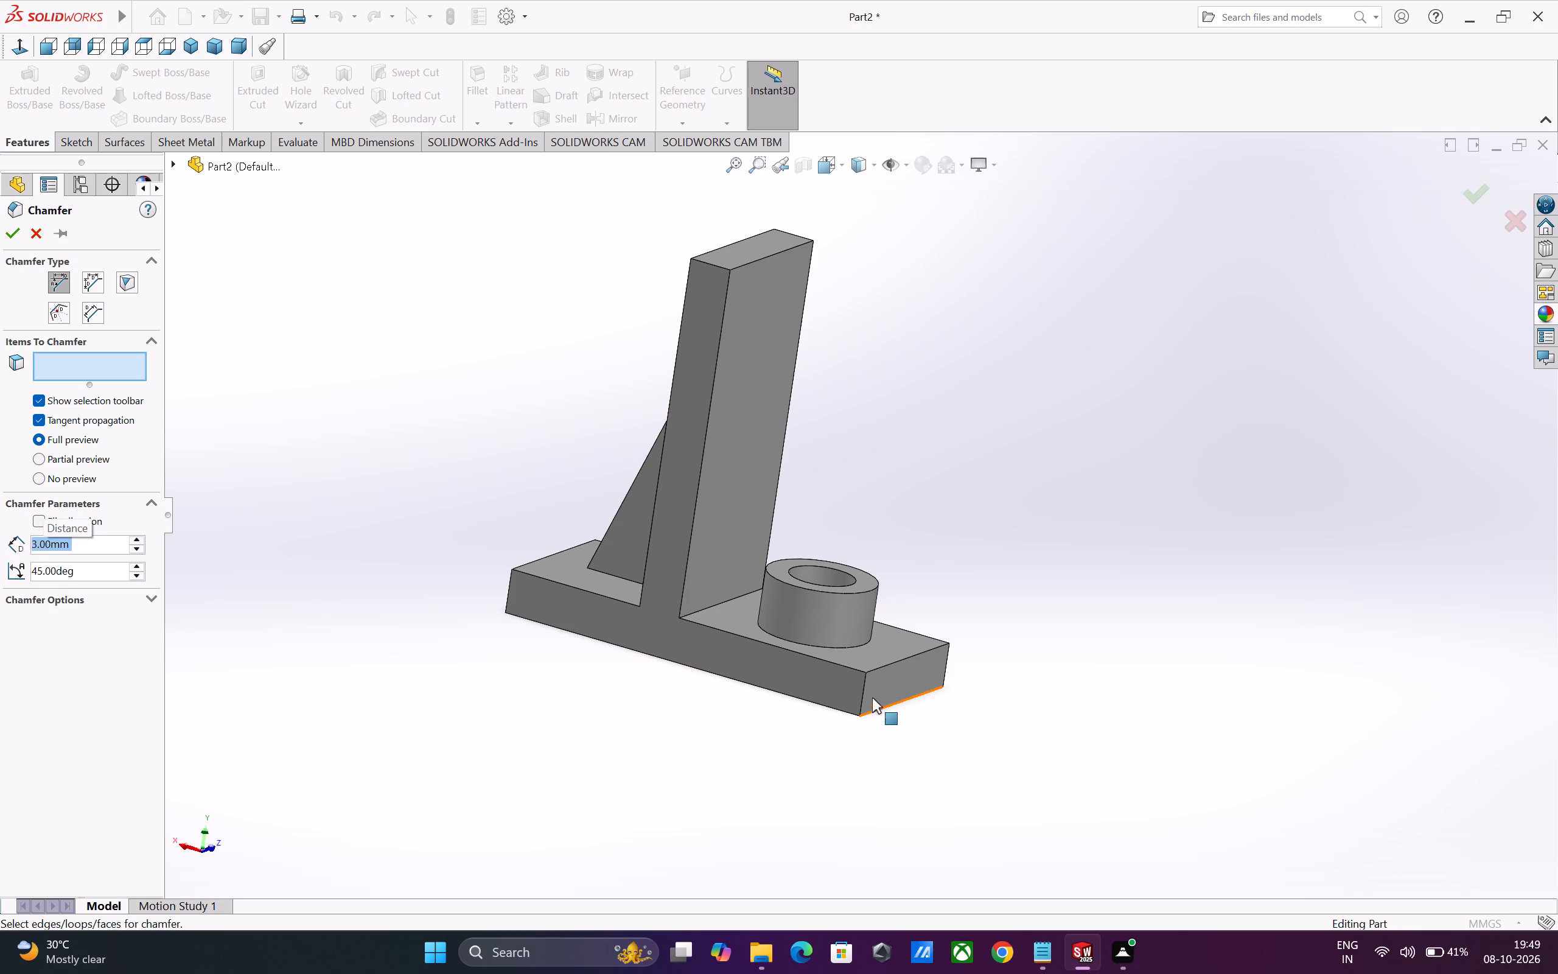
click(861, 695)
middle_drag(1047, 728, 997, 790)
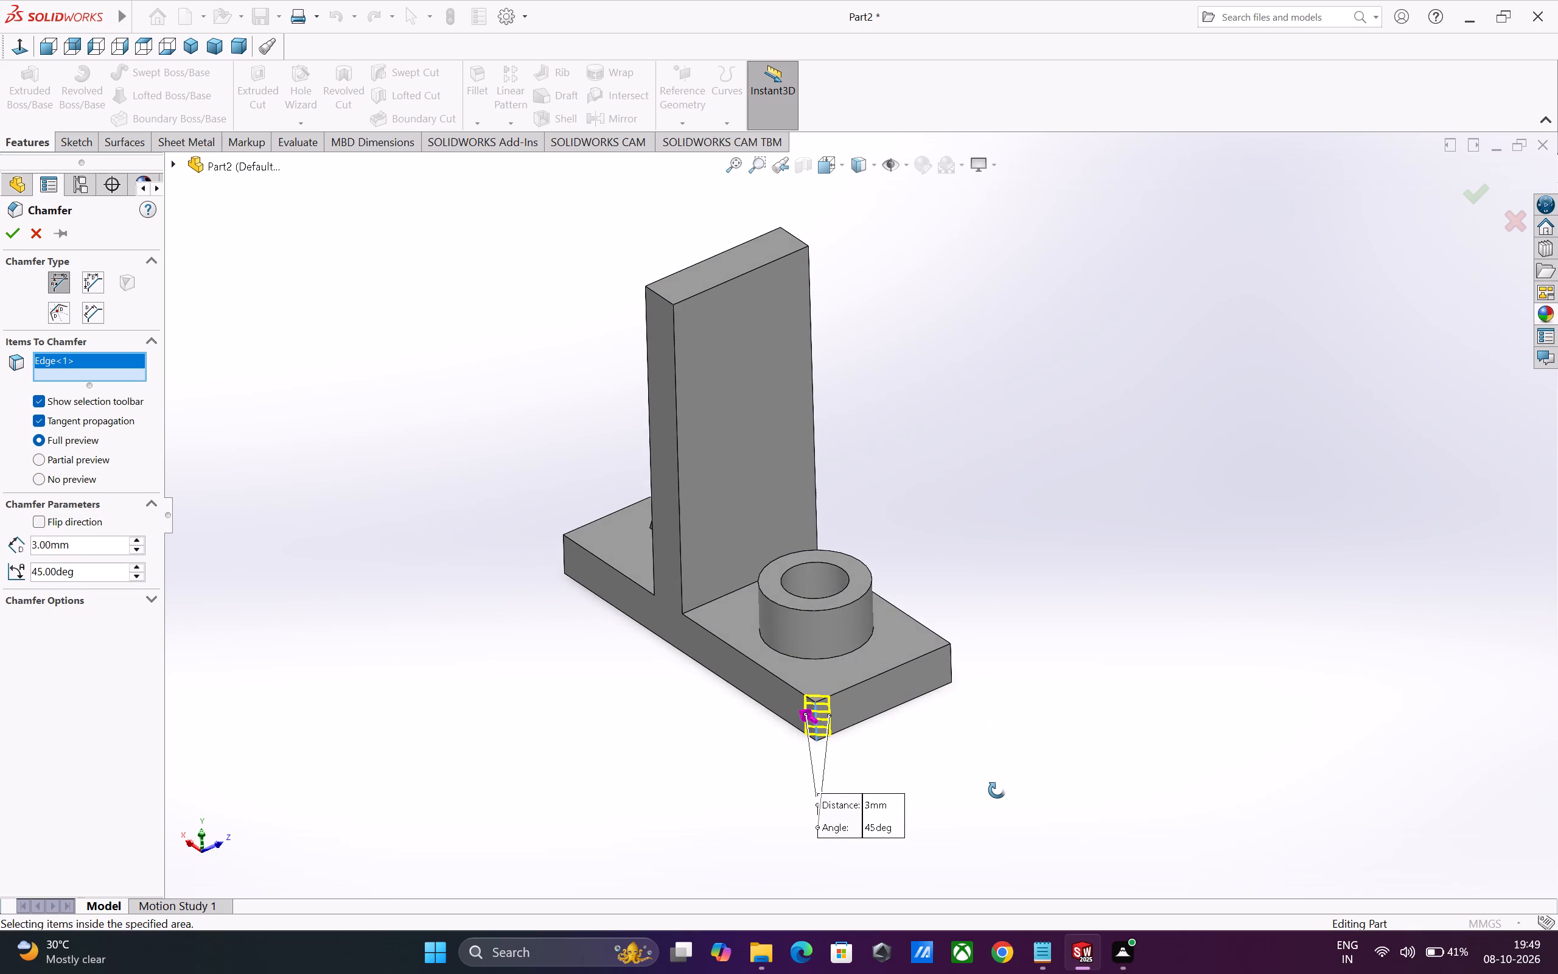
middle_drag(997, 790, 997, 791)
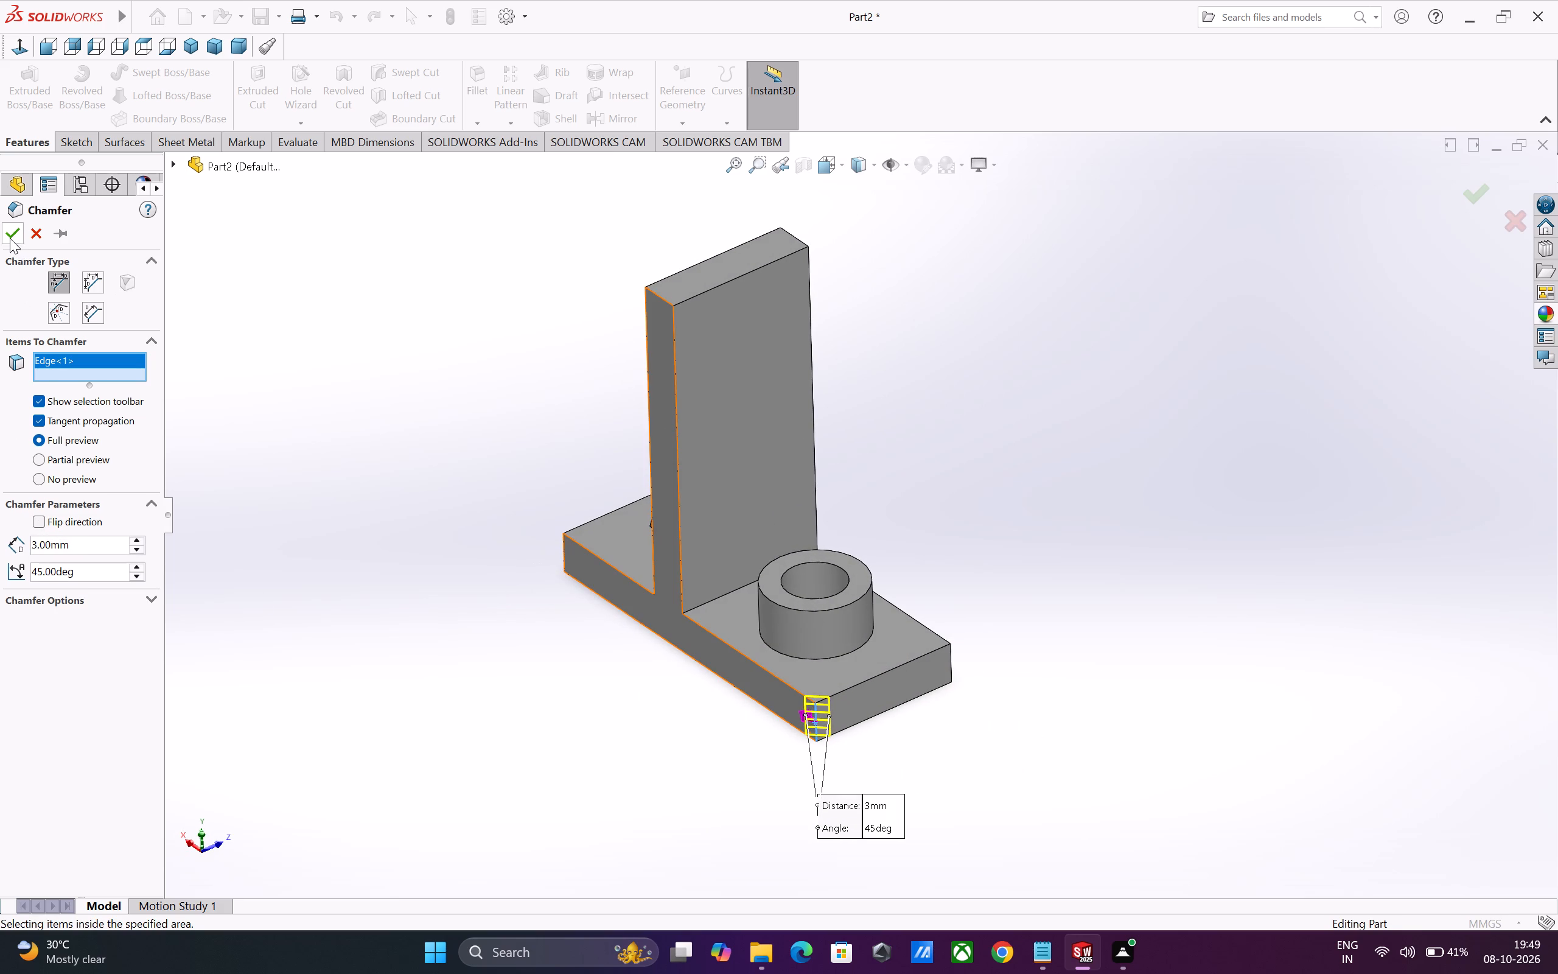
click(10, 238)
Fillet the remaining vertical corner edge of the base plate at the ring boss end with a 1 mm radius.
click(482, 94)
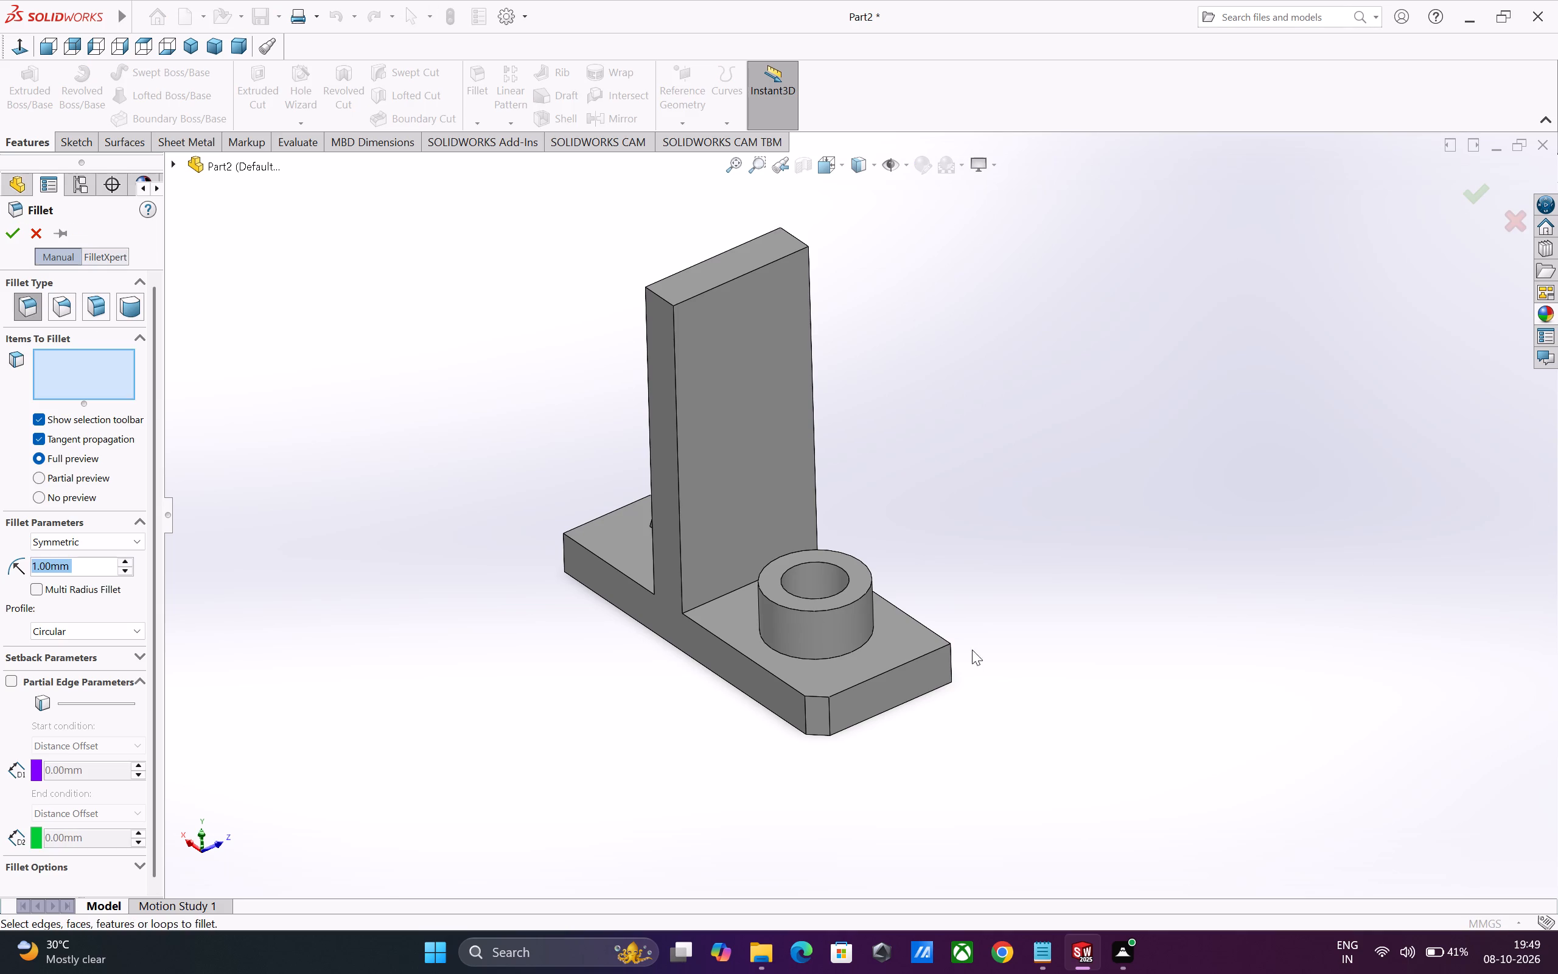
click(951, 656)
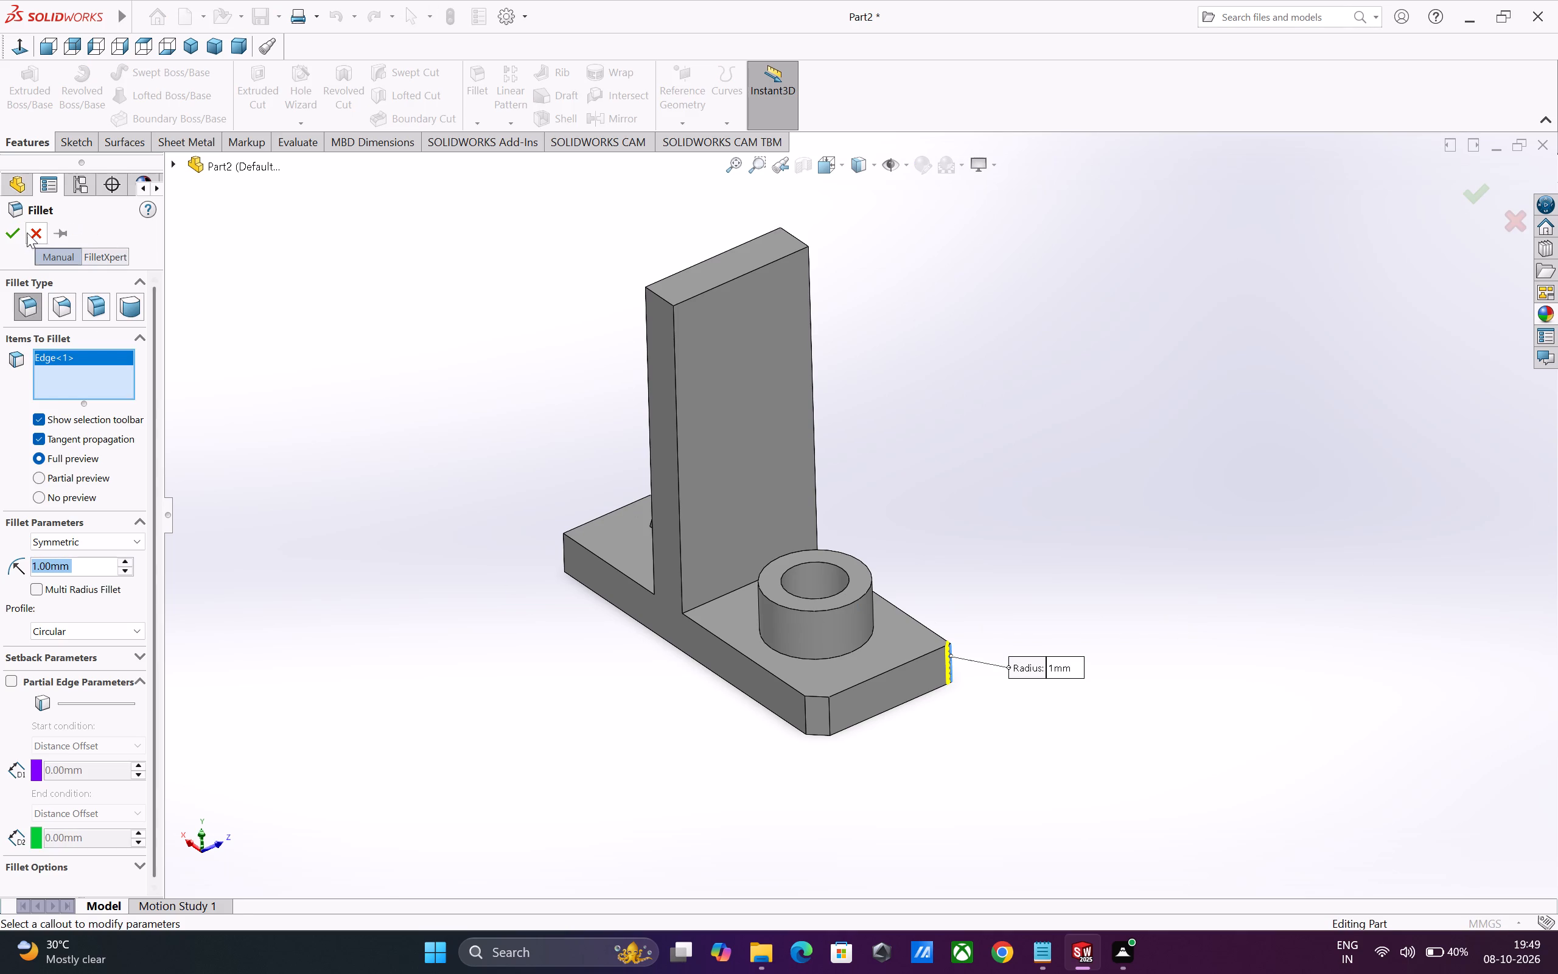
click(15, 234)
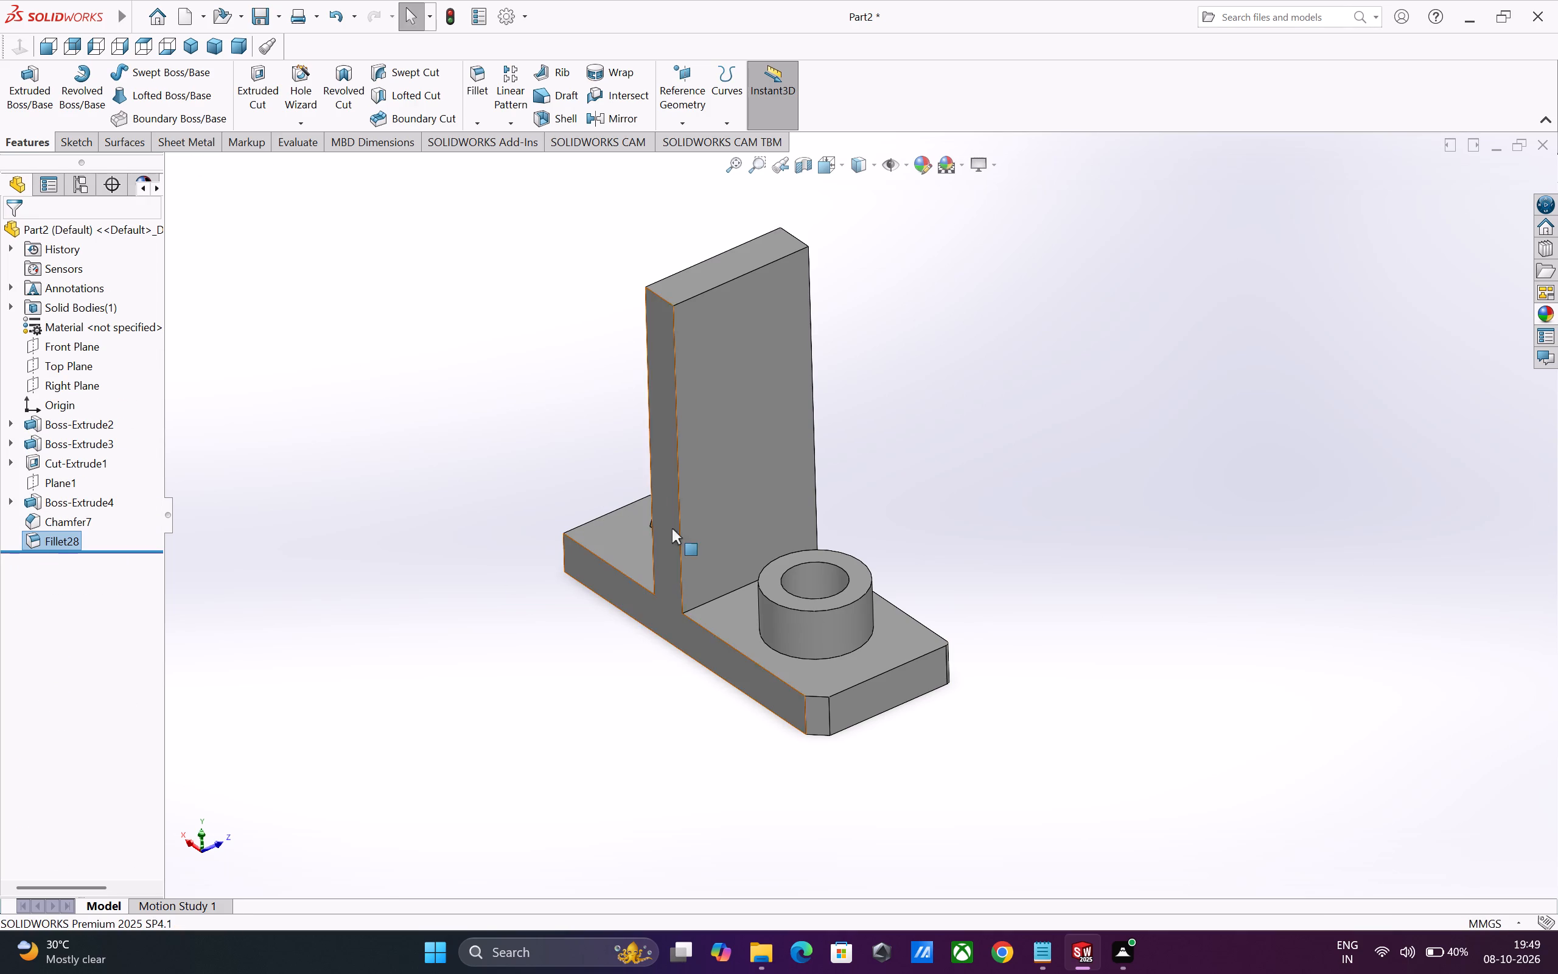
Chamfer one vertical corner edge of the base plate at the rib end, on the already chamfered side, with distance 3 mm and angle 45°.
middle_drag(635, 692, 750, 729)
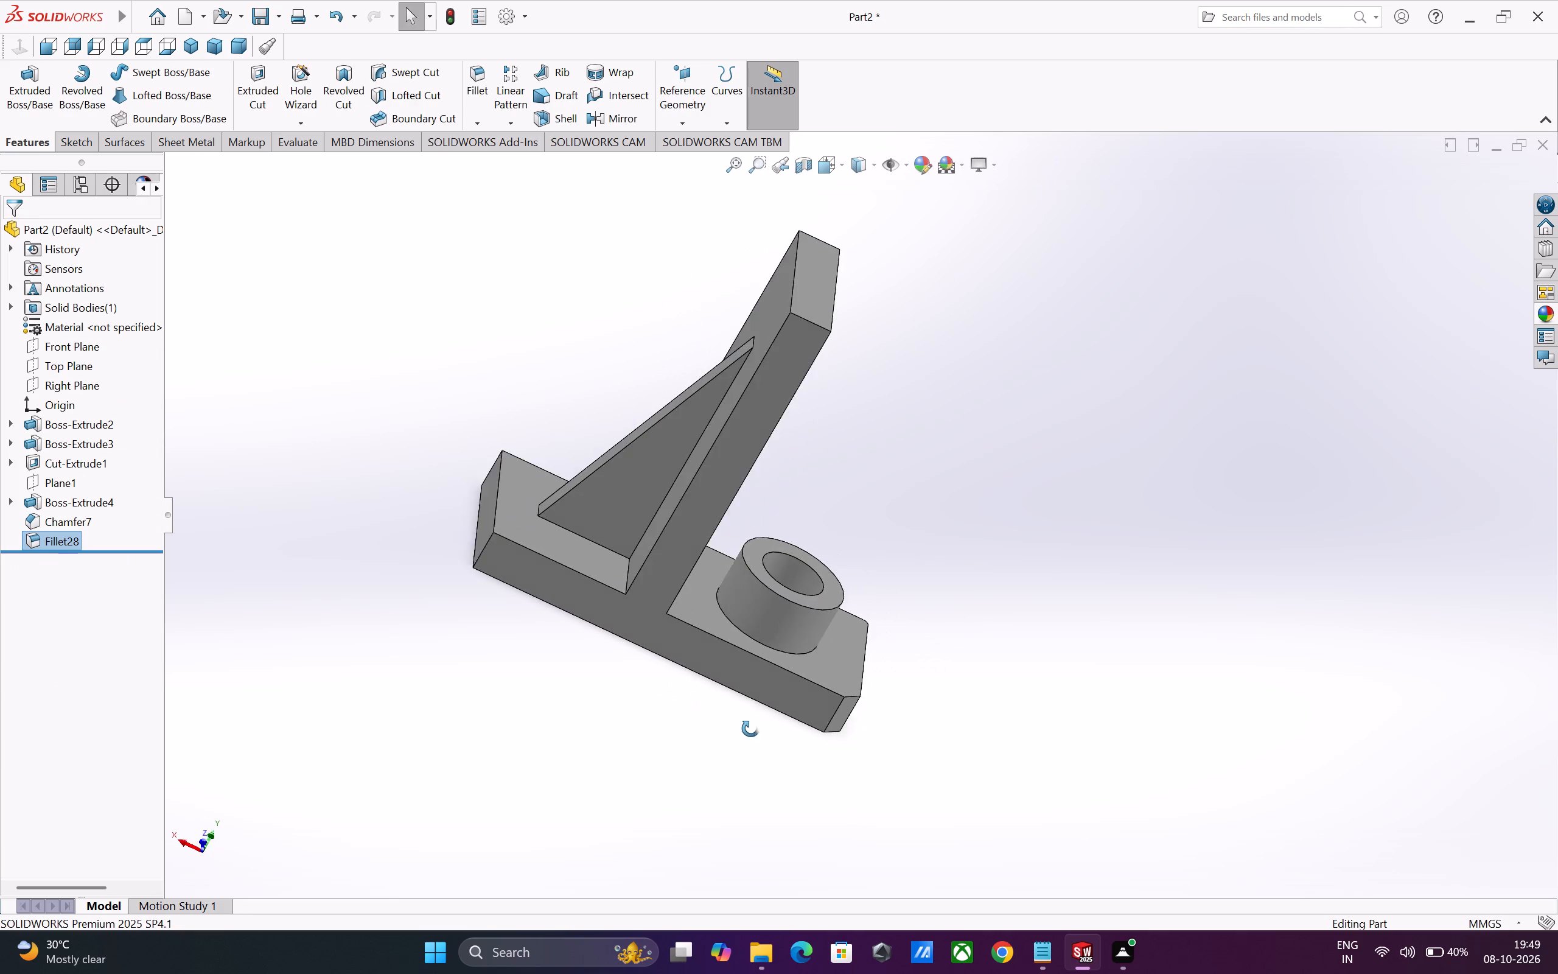
middle_drag(750, 729, 766, 738)
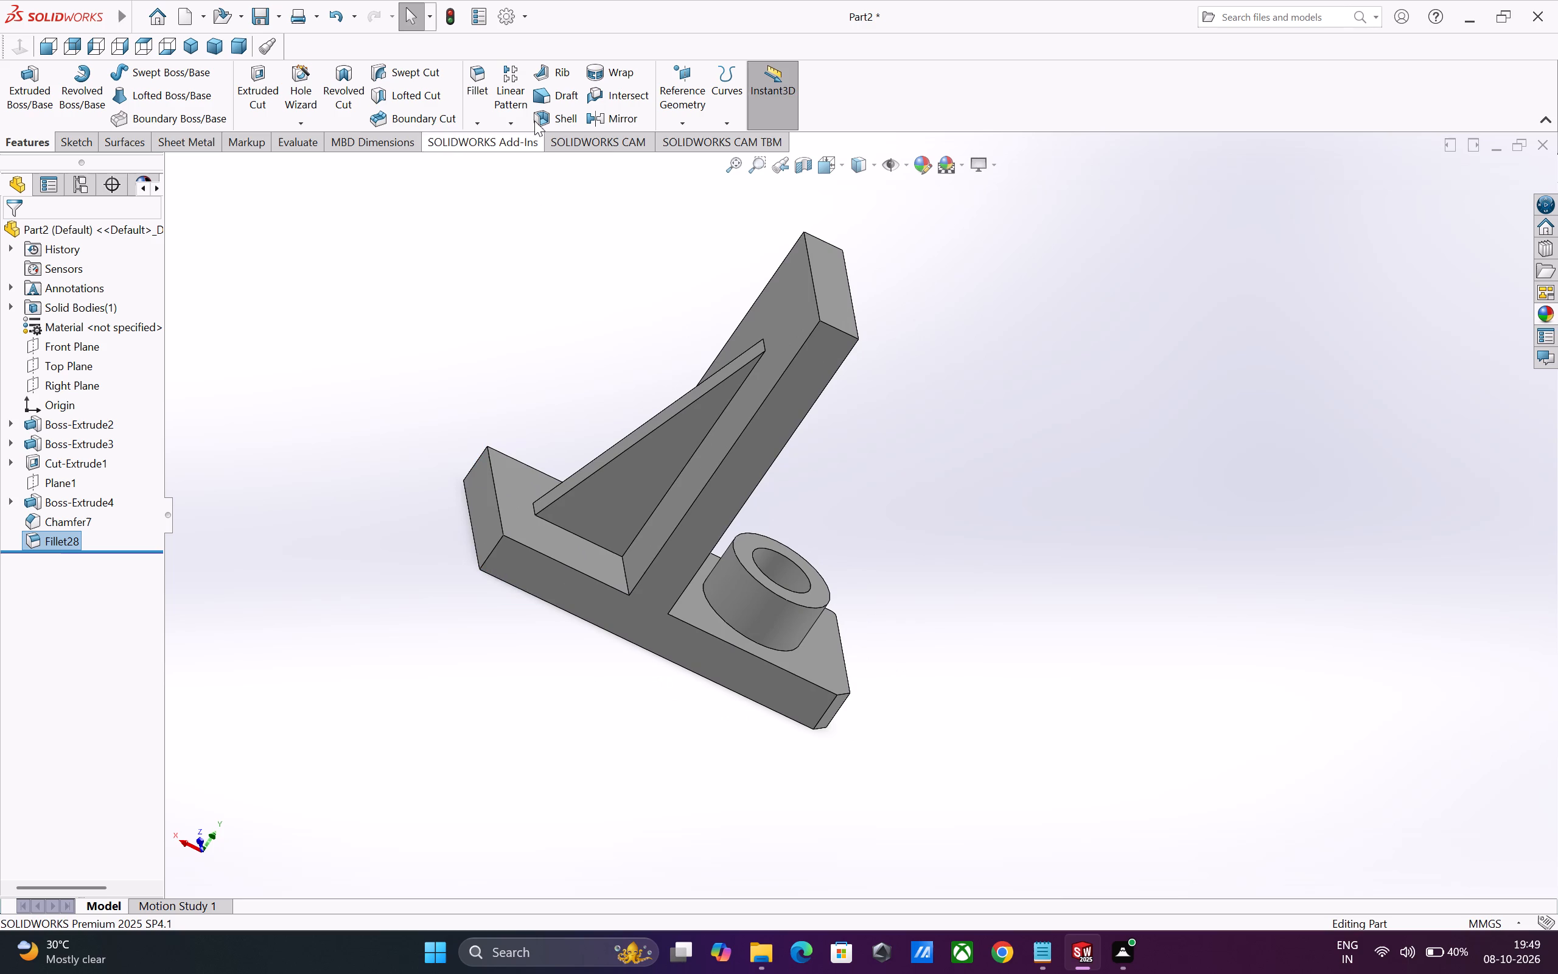
click(472, 126)
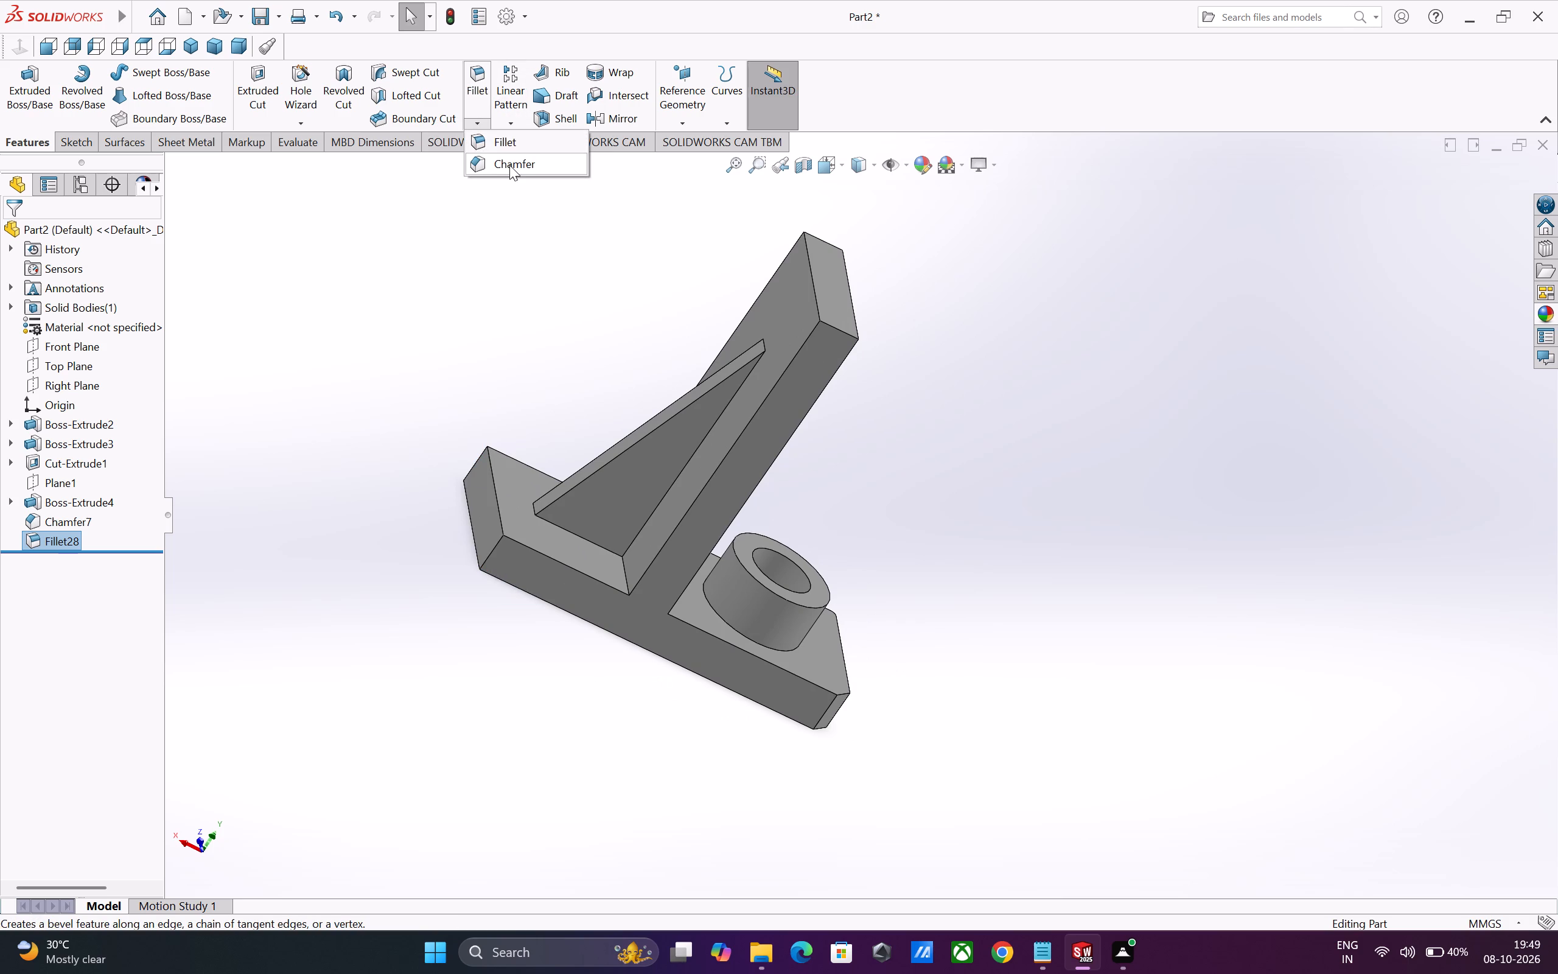
click(510, 163)
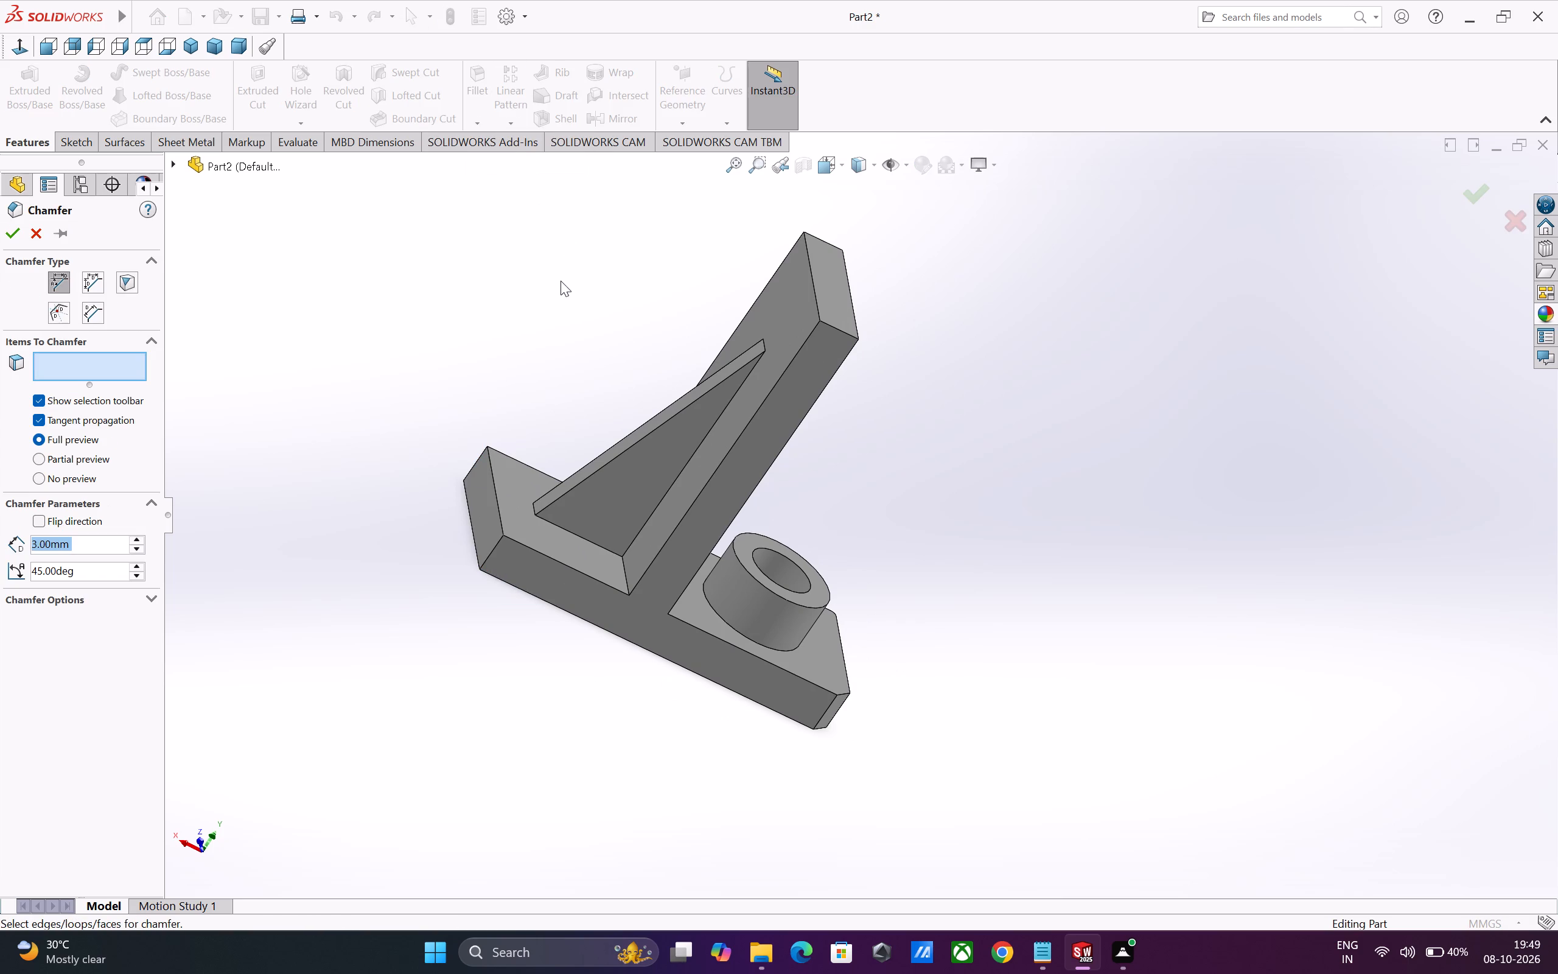
click(492, 547)
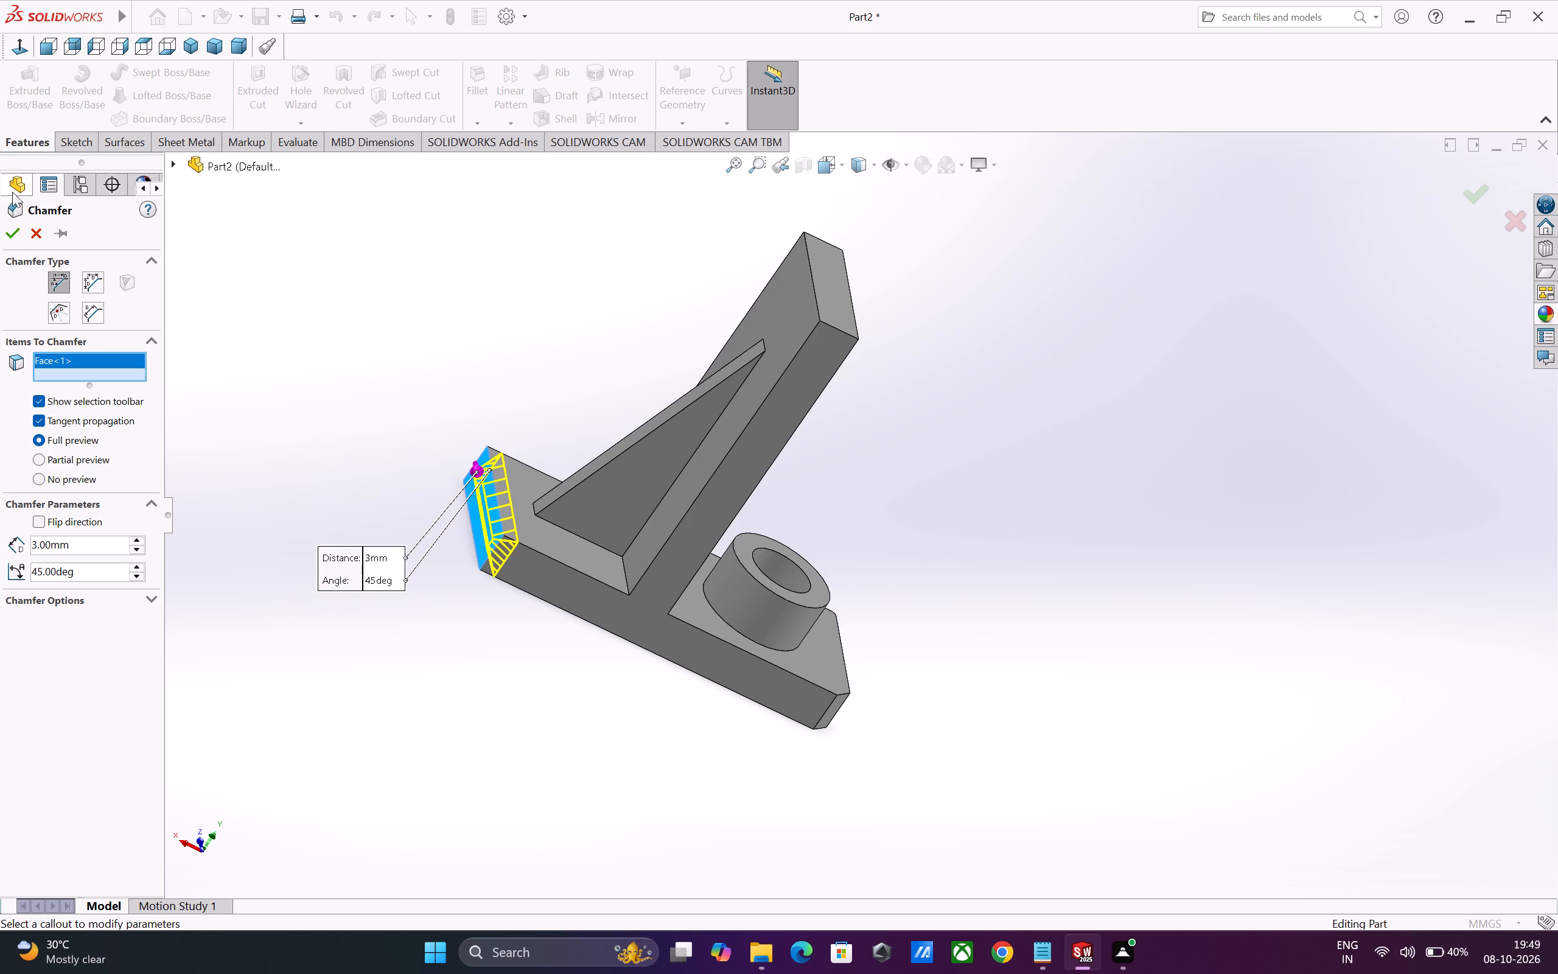
right_click(87, 362)
click(111, 367)
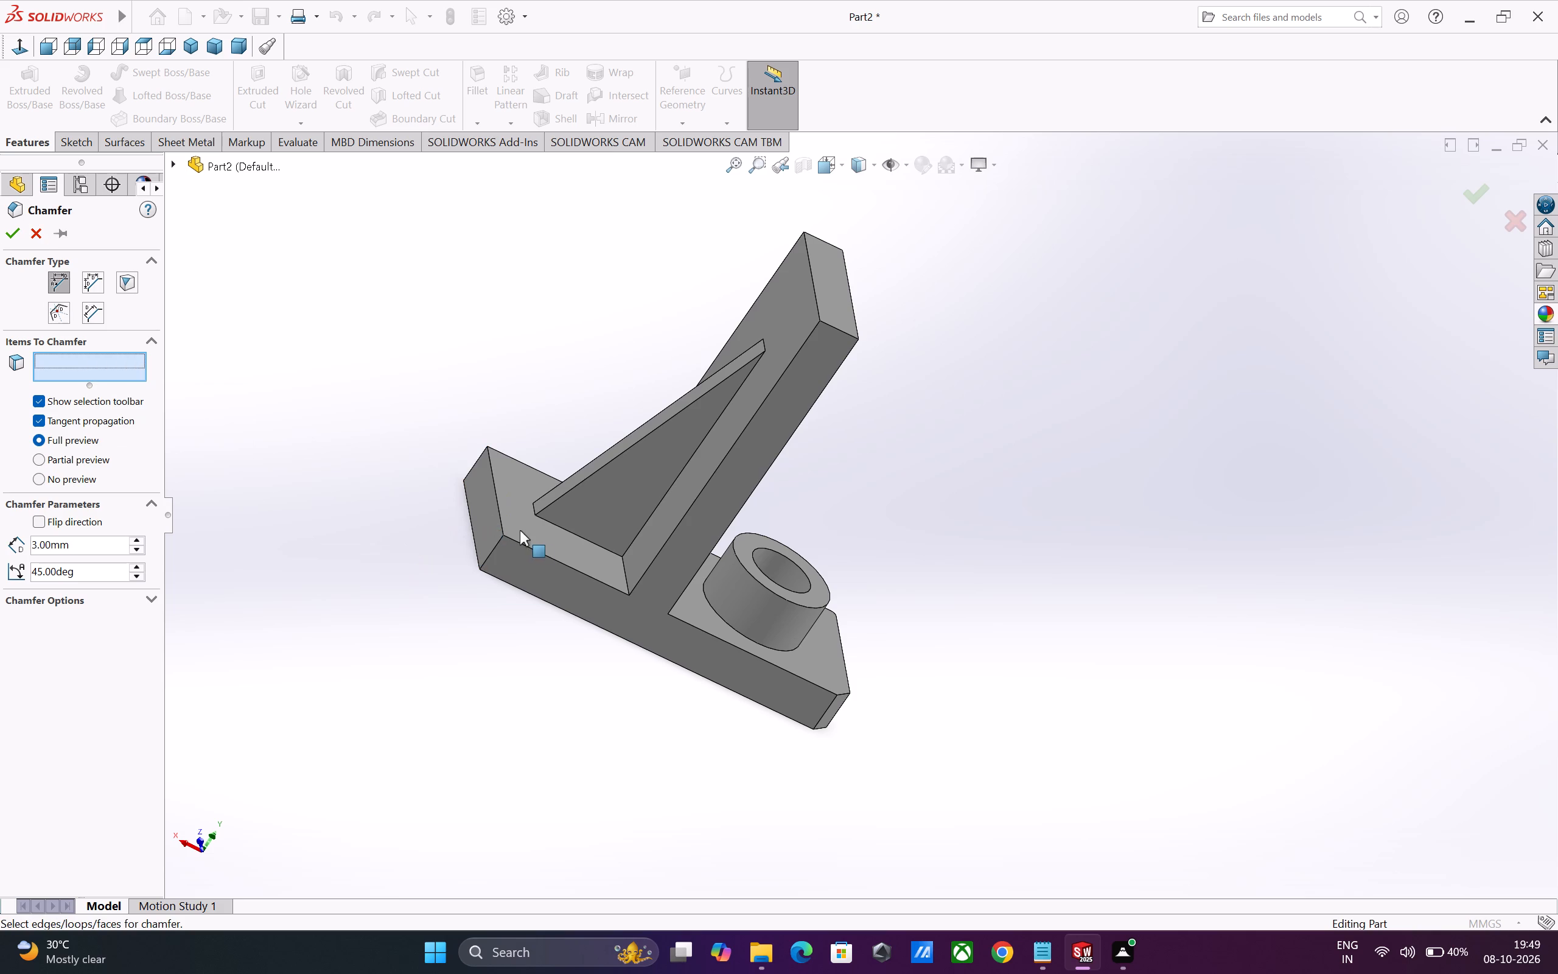
click(493, 549)
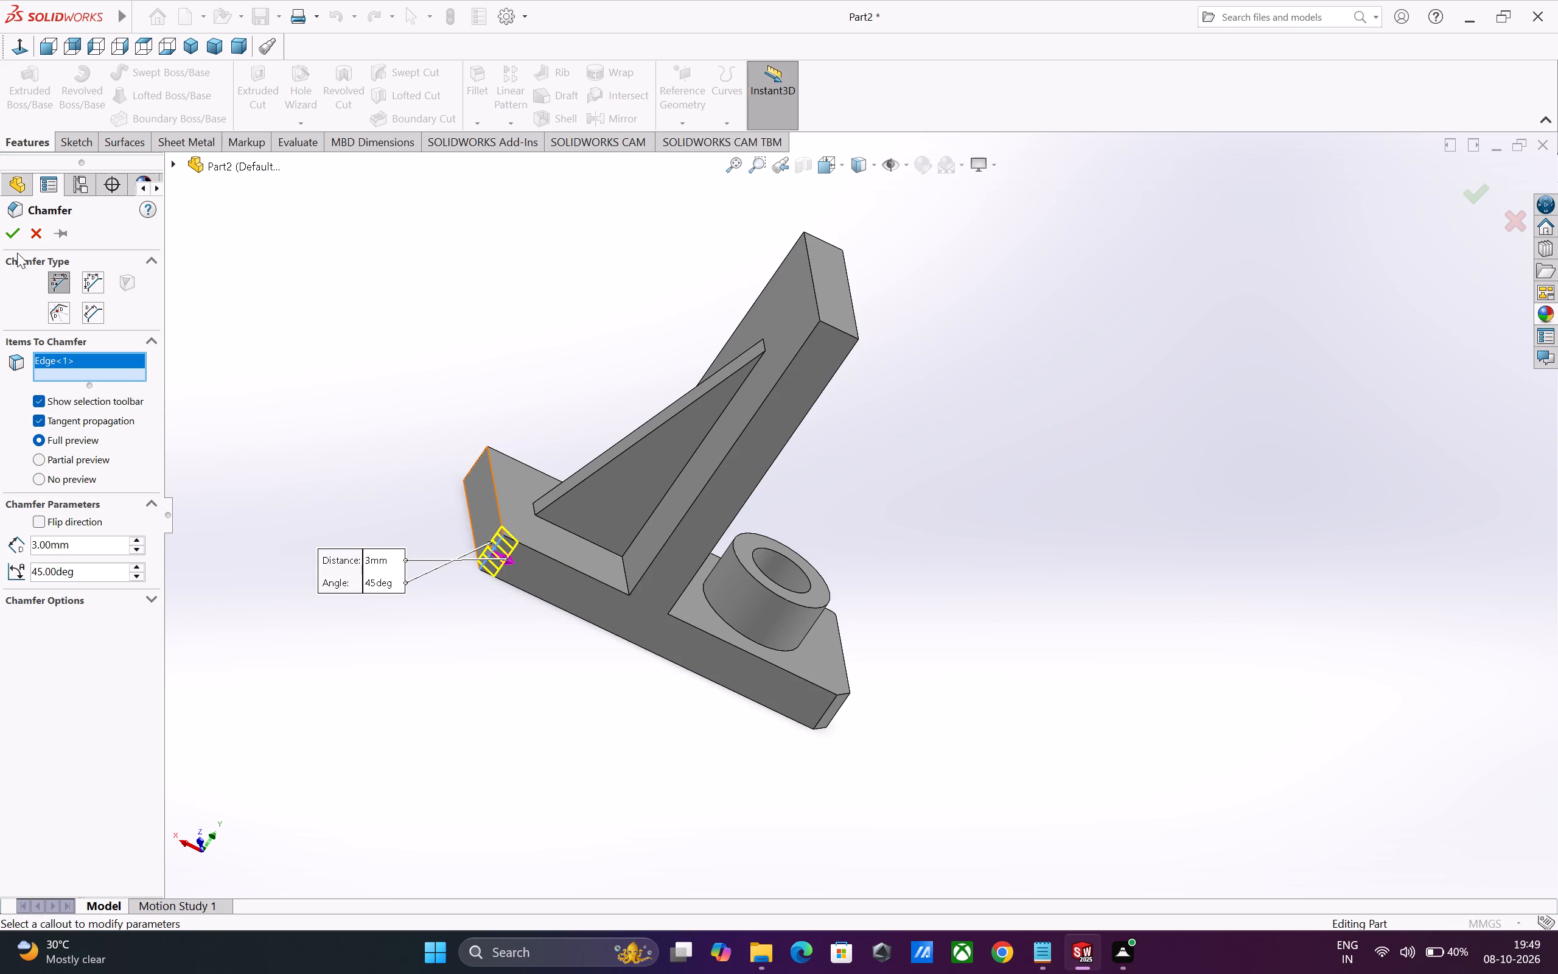
click(16, 231)
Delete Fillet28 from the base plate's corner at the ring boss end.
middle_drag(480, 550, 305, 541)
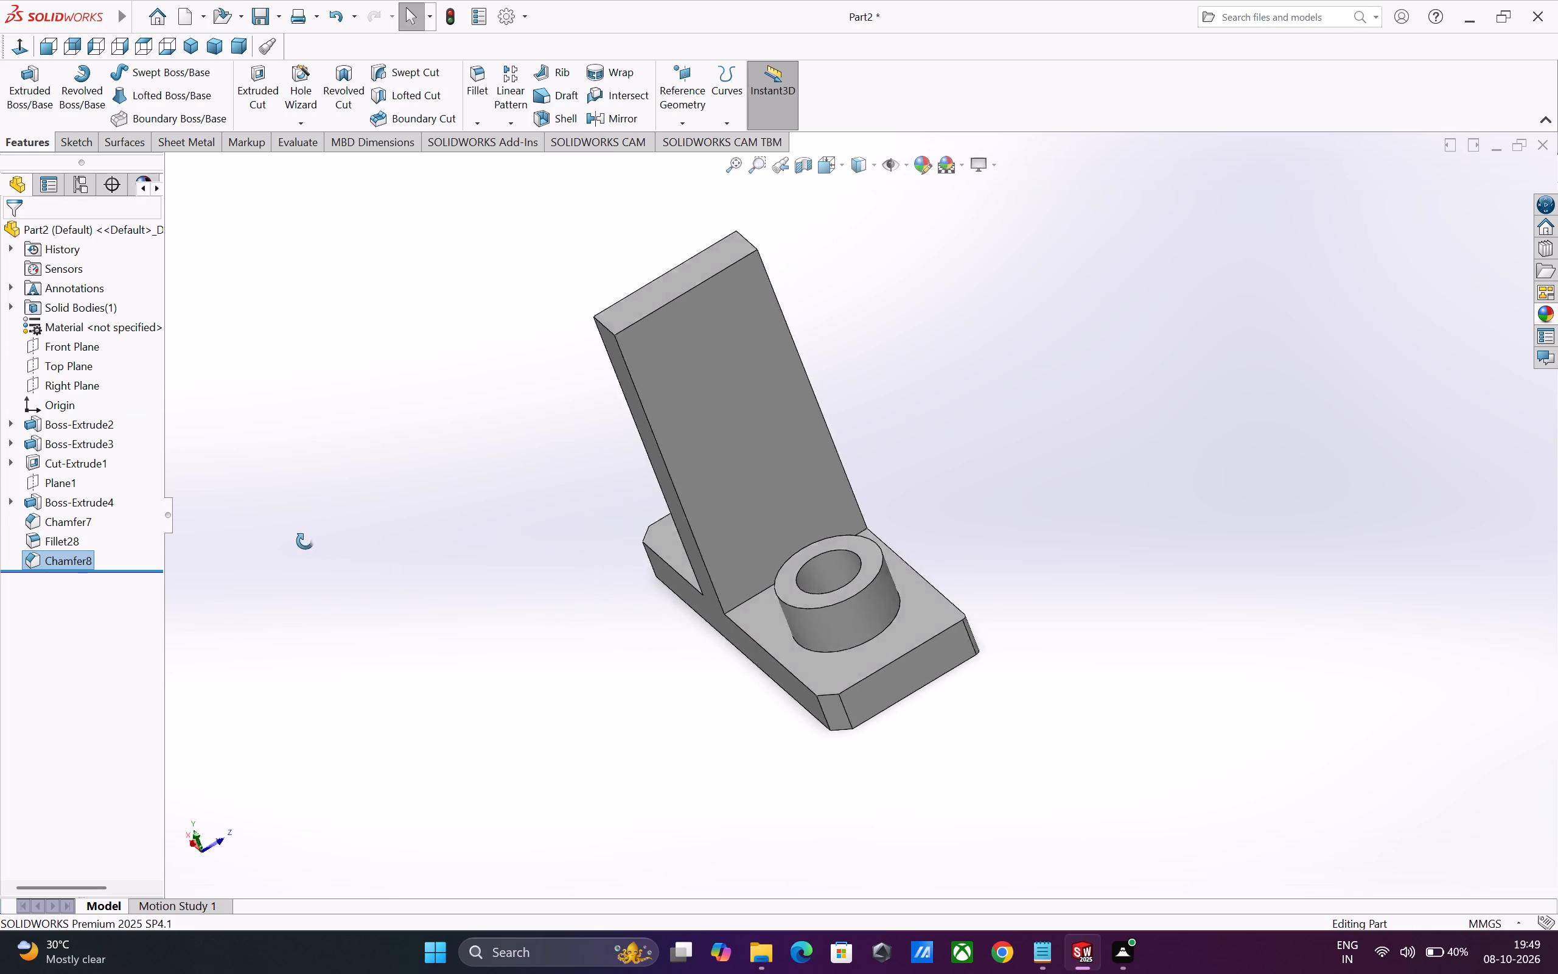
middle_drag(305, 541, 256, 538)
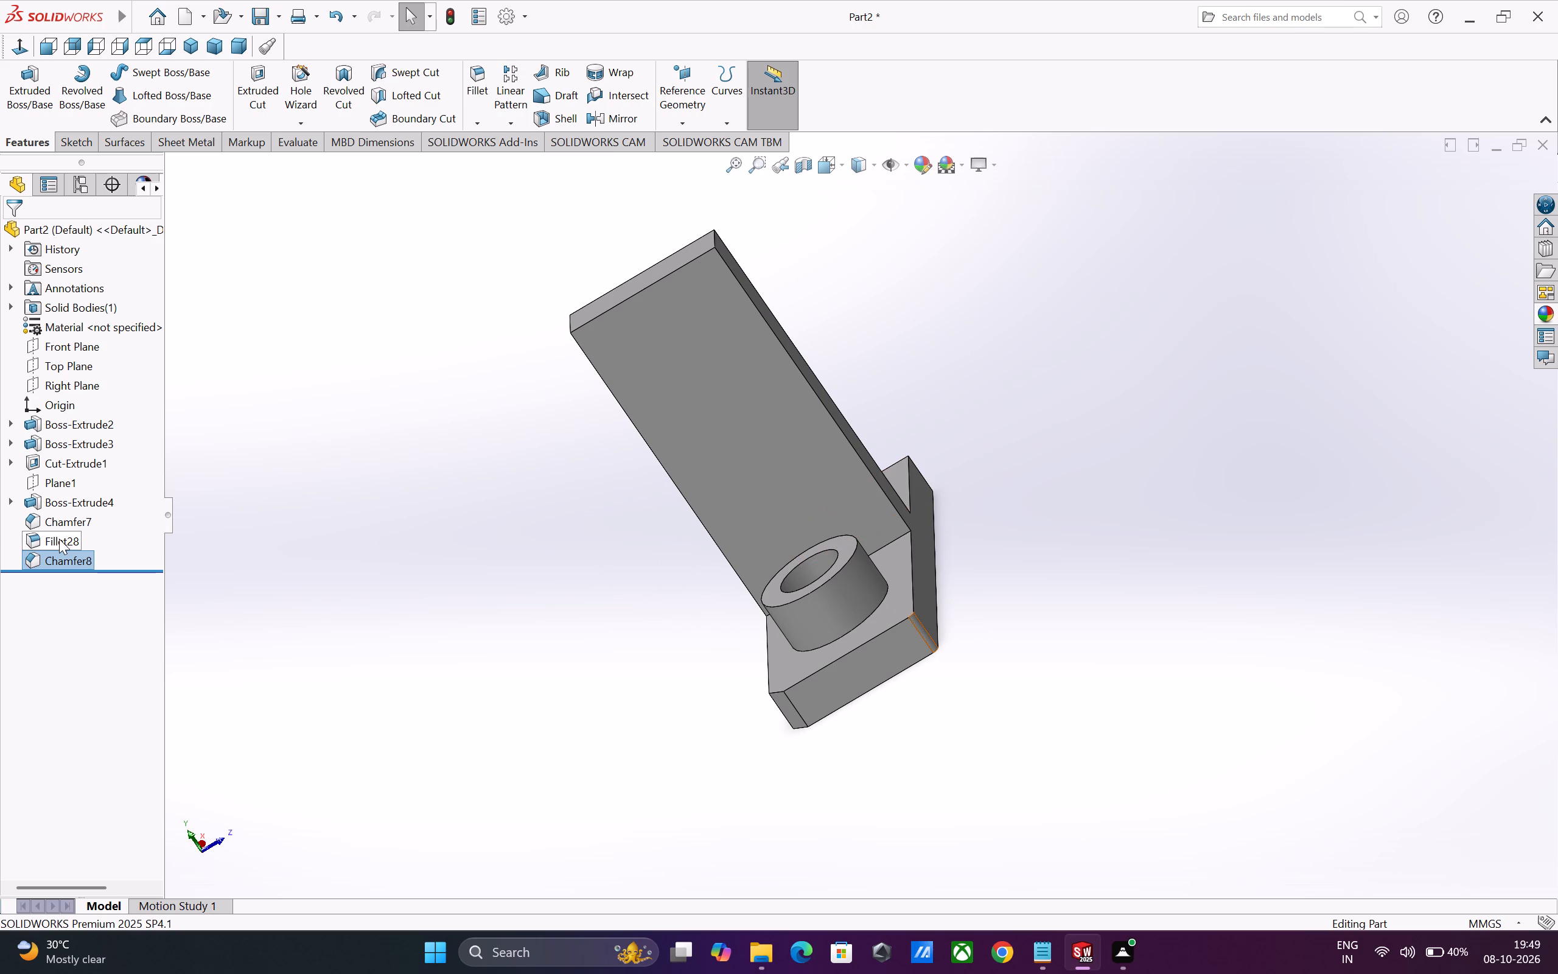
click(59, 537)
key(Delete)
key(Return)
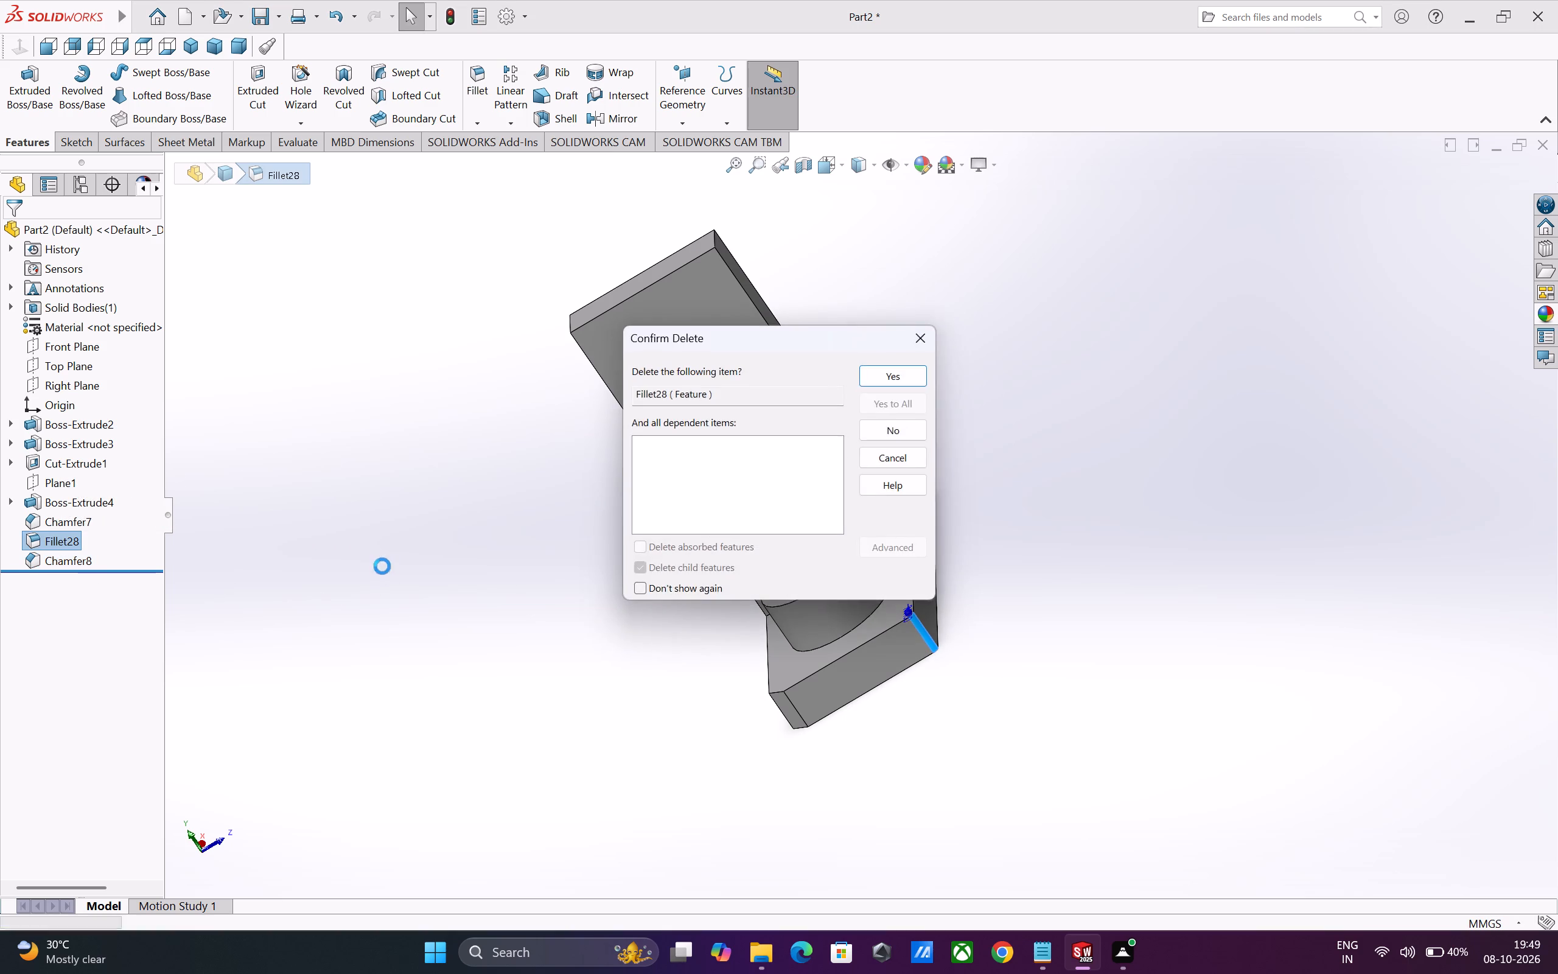
Chamfer the remaining vertical corner edge of the base plate at the ring boss end with distance 3 mm and angle 45°.
click(471, 124)
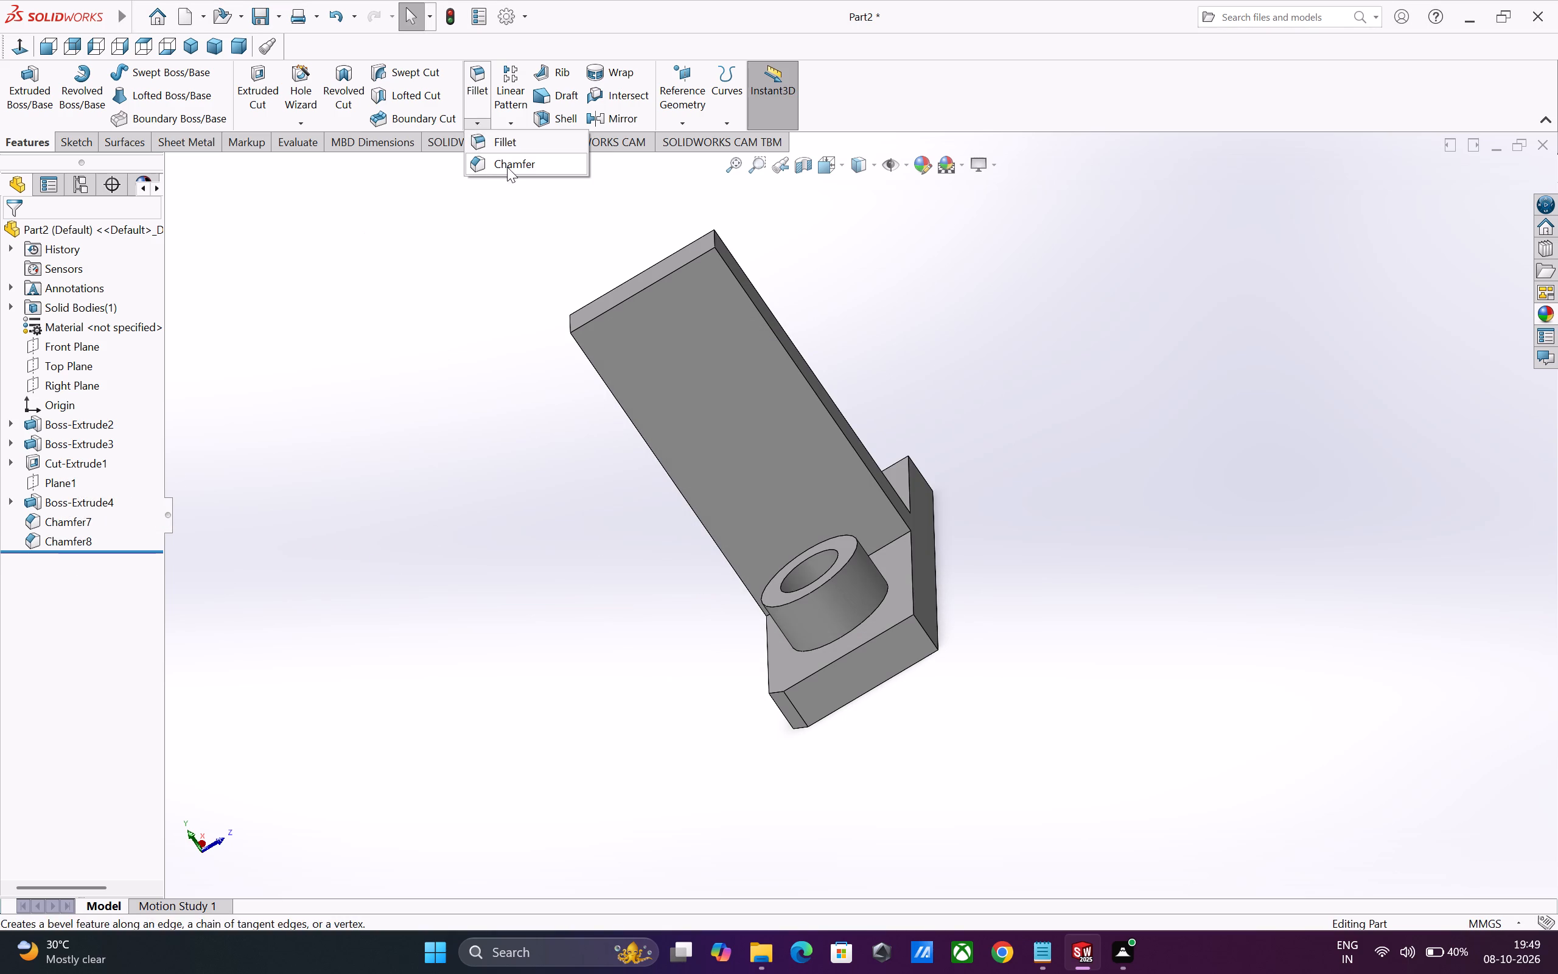
click(507, 167)
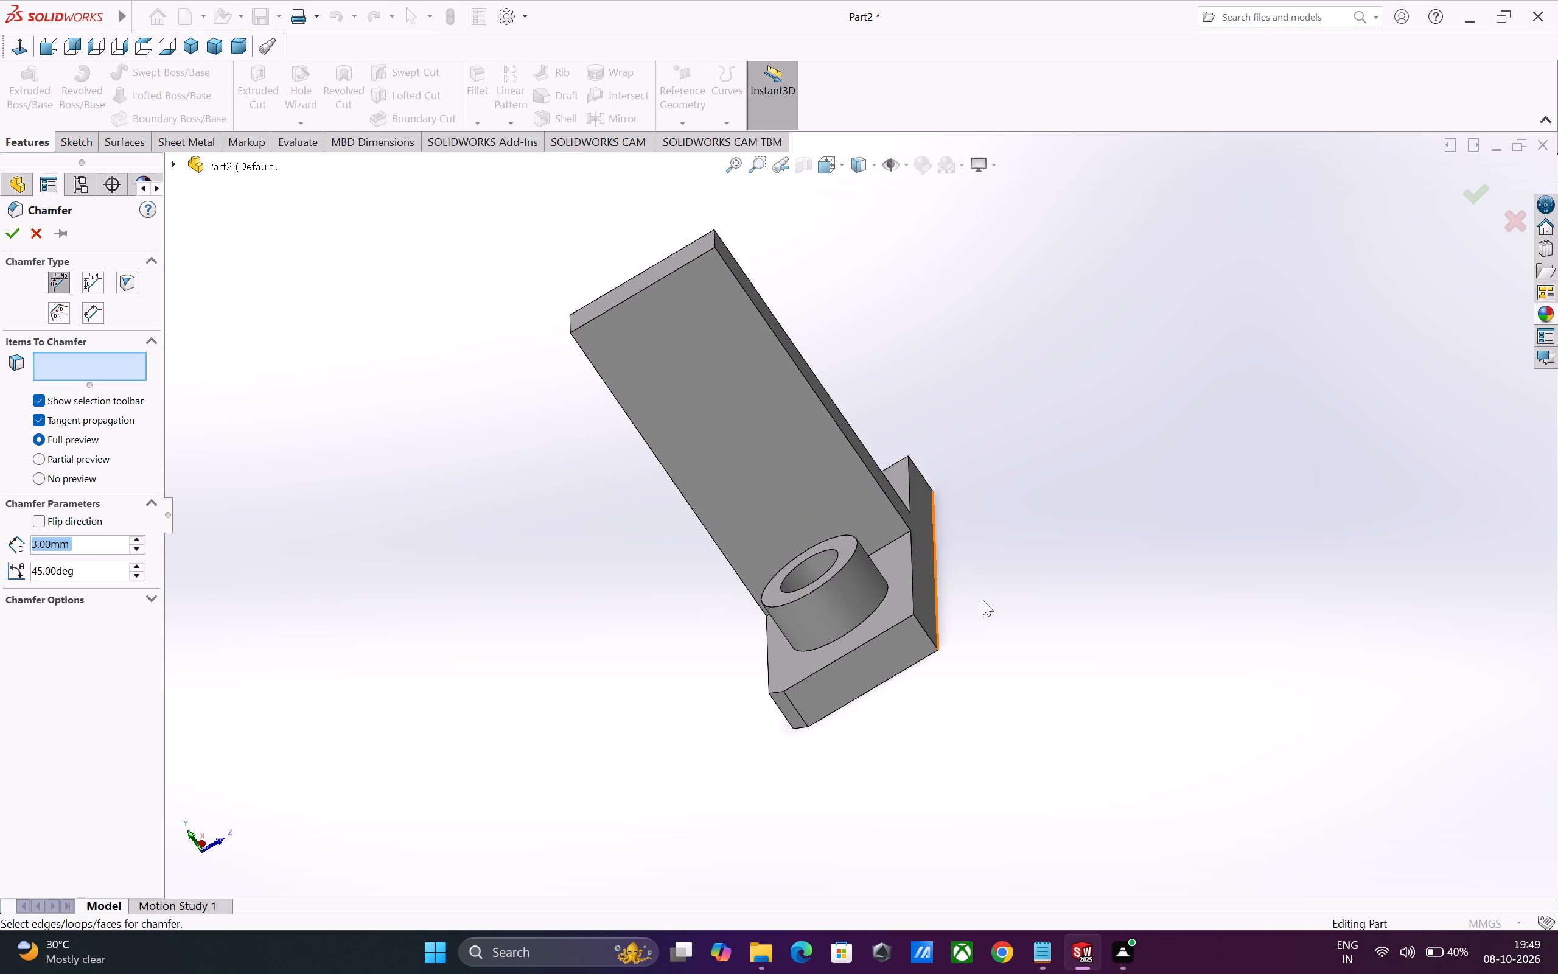
click(924, 631)
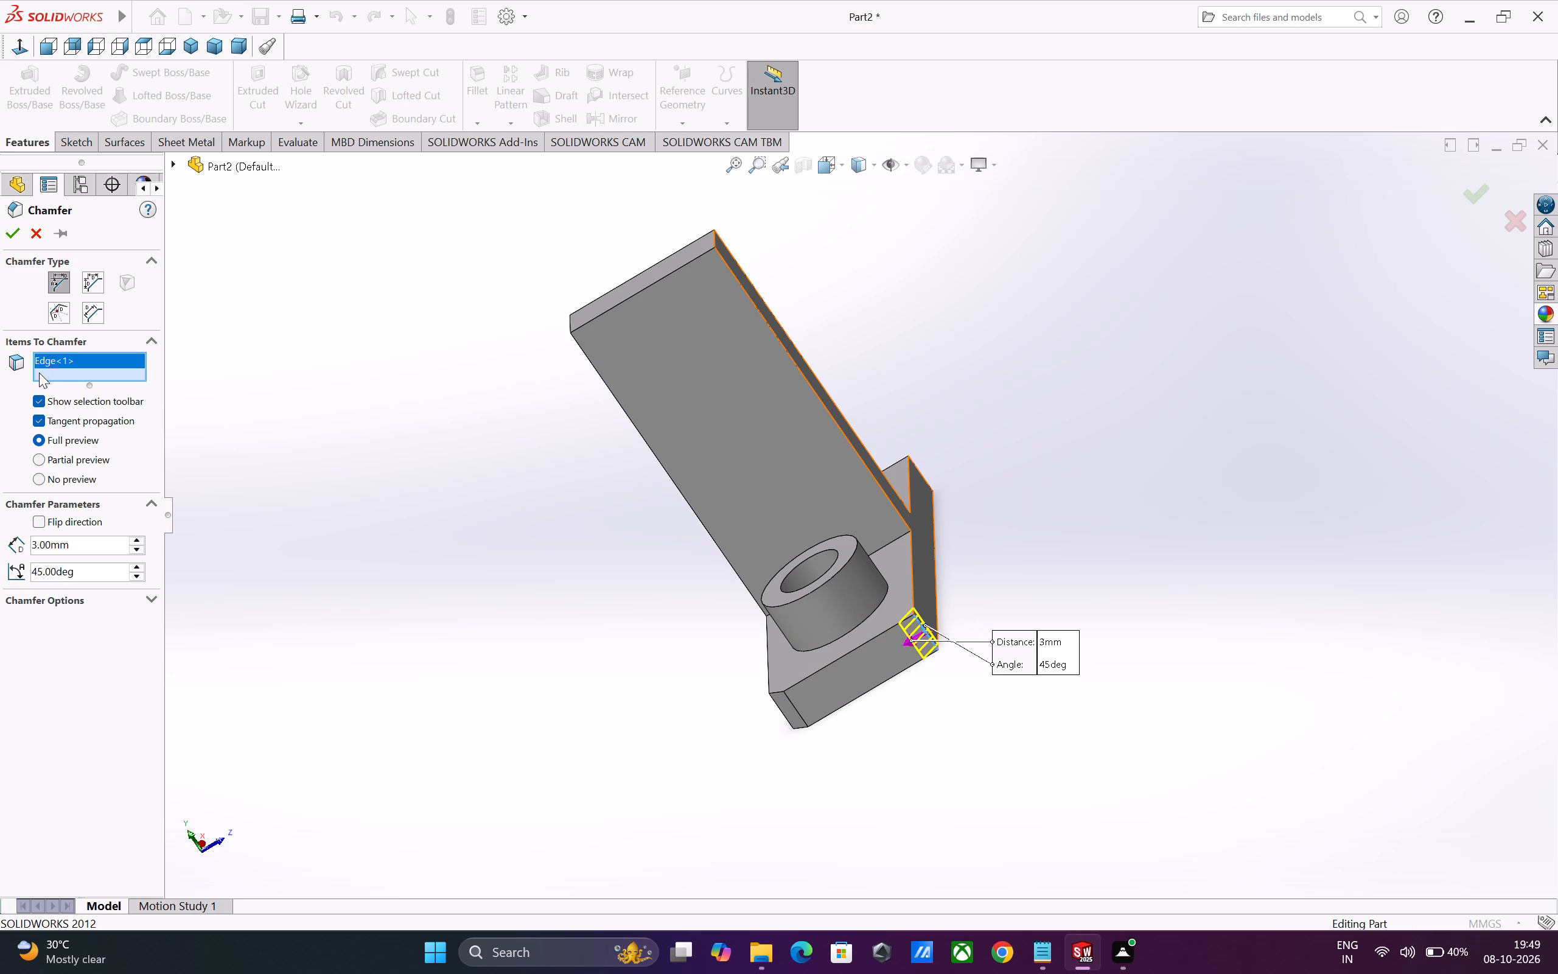
click(17, 232)
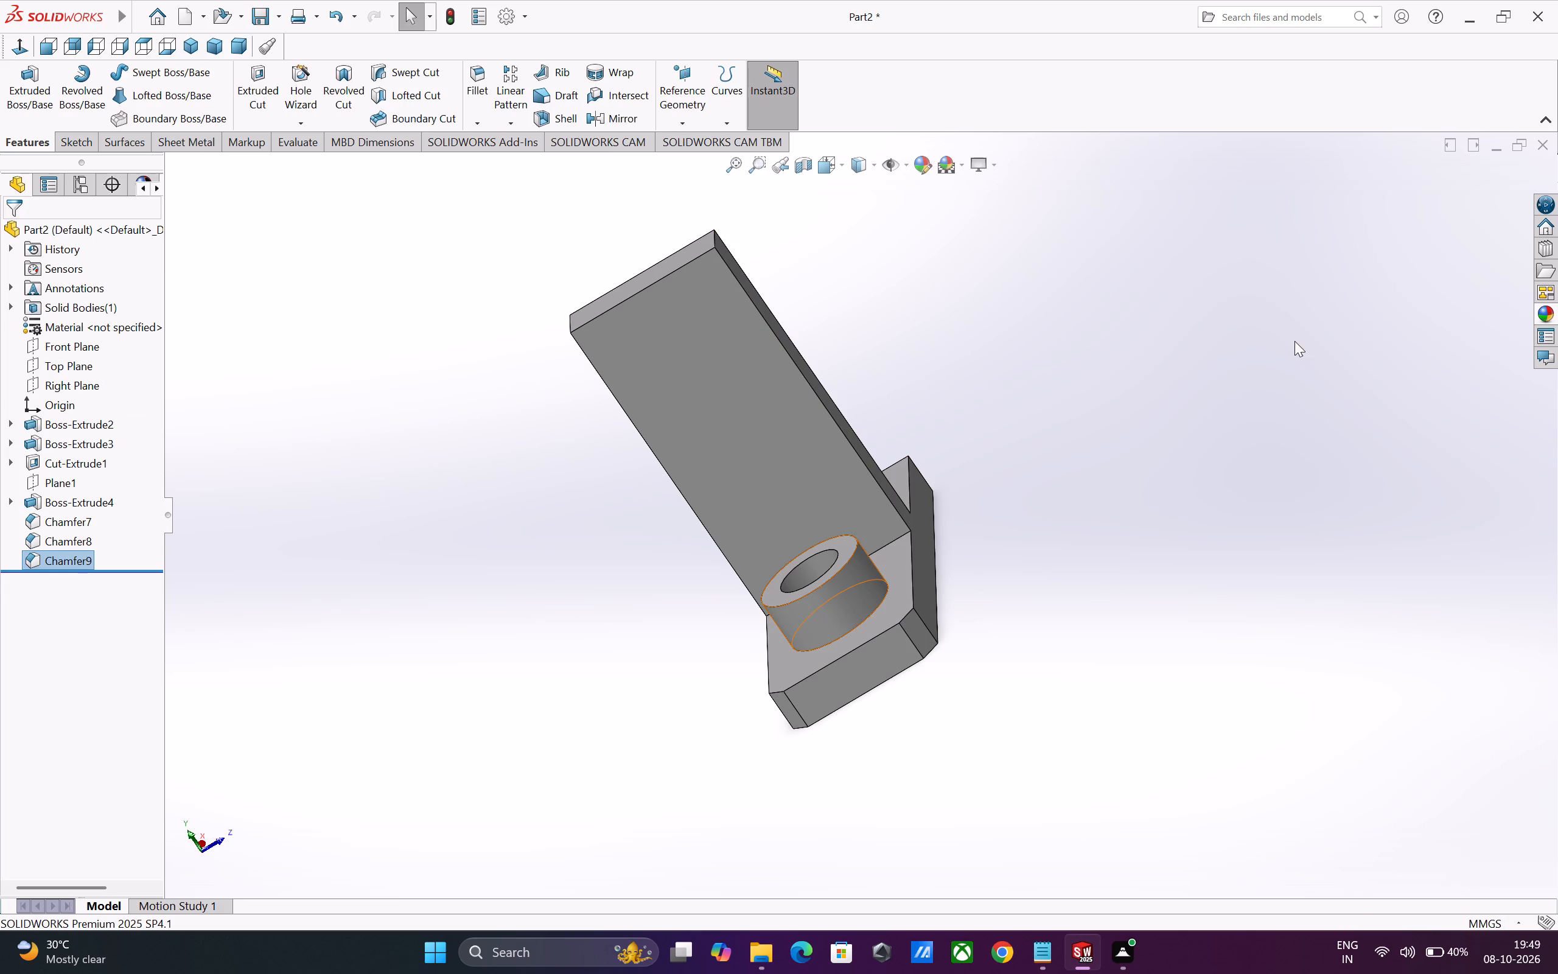
Chamfer the last unchamfered vertical corner edge of the base plate, at the rib end, with distance 3 mm and angle 45°.
middle_drag(1010, 727, 1210, 746)
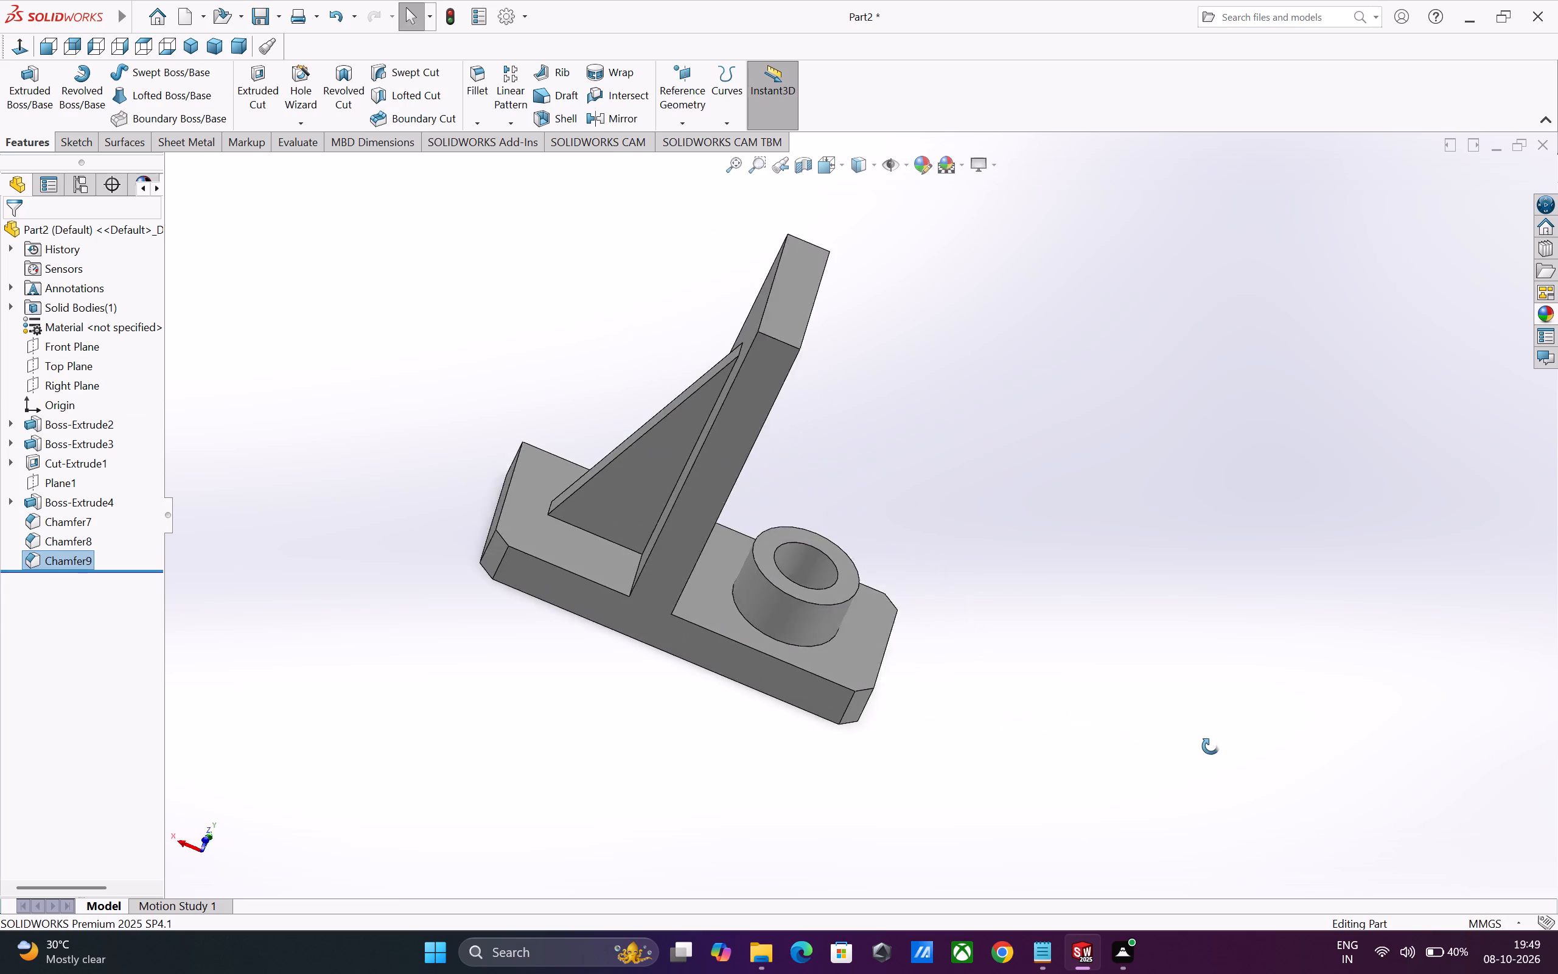
middle_drag(1210, 746, 1301, 874)
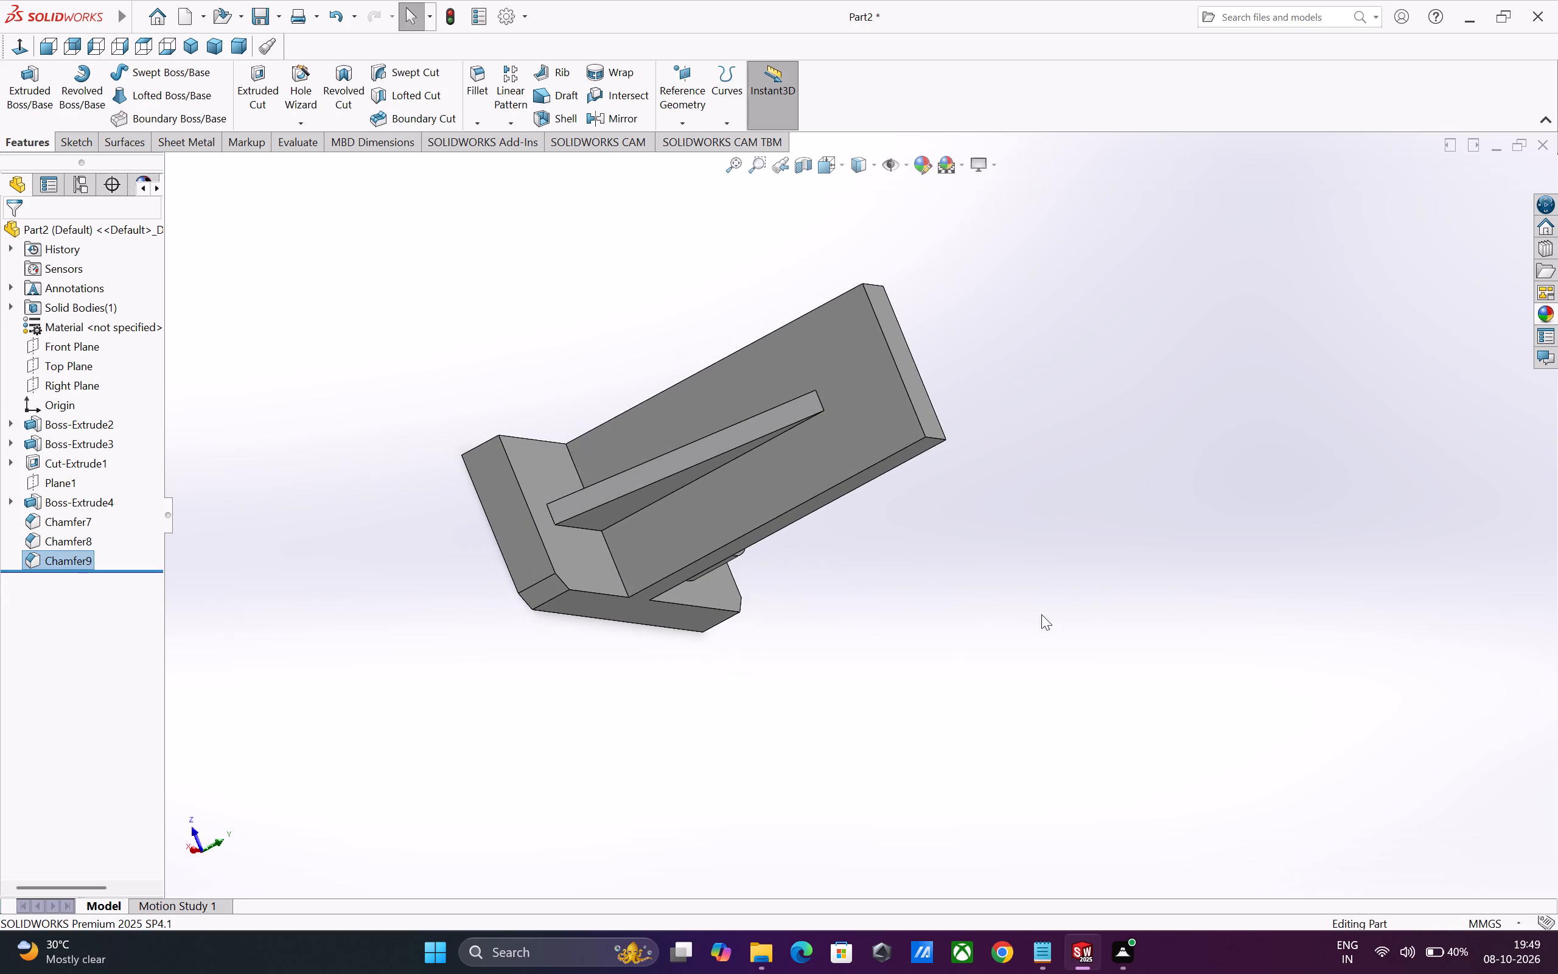
click(478, 123)
click(497, 169)
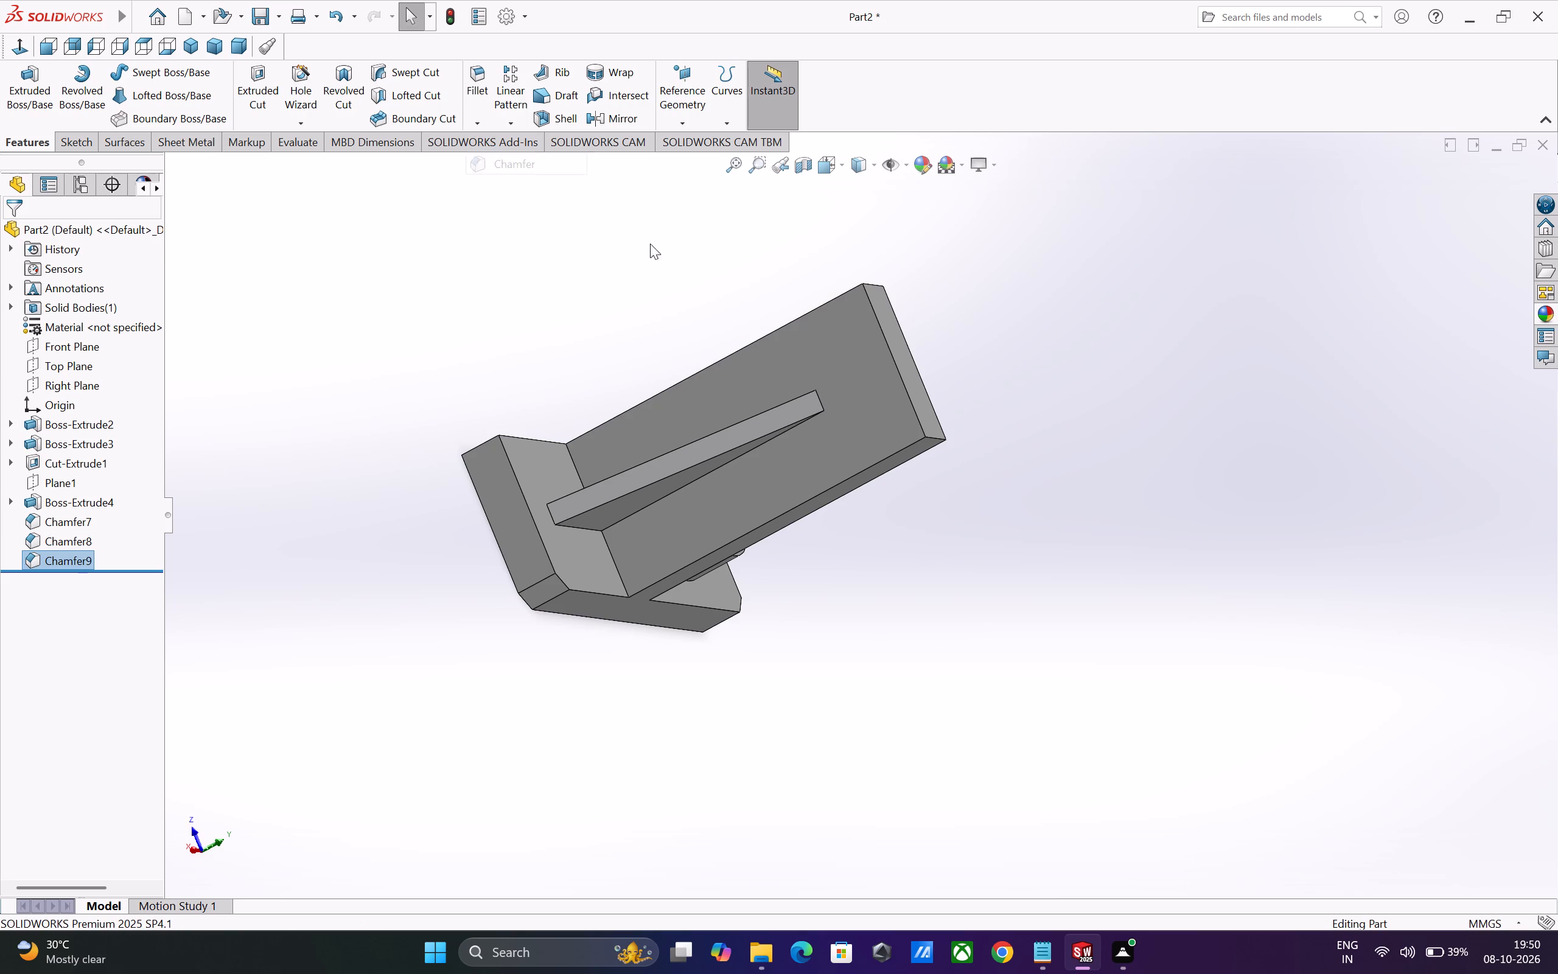
middle_drag(417, 508, 550, 671)
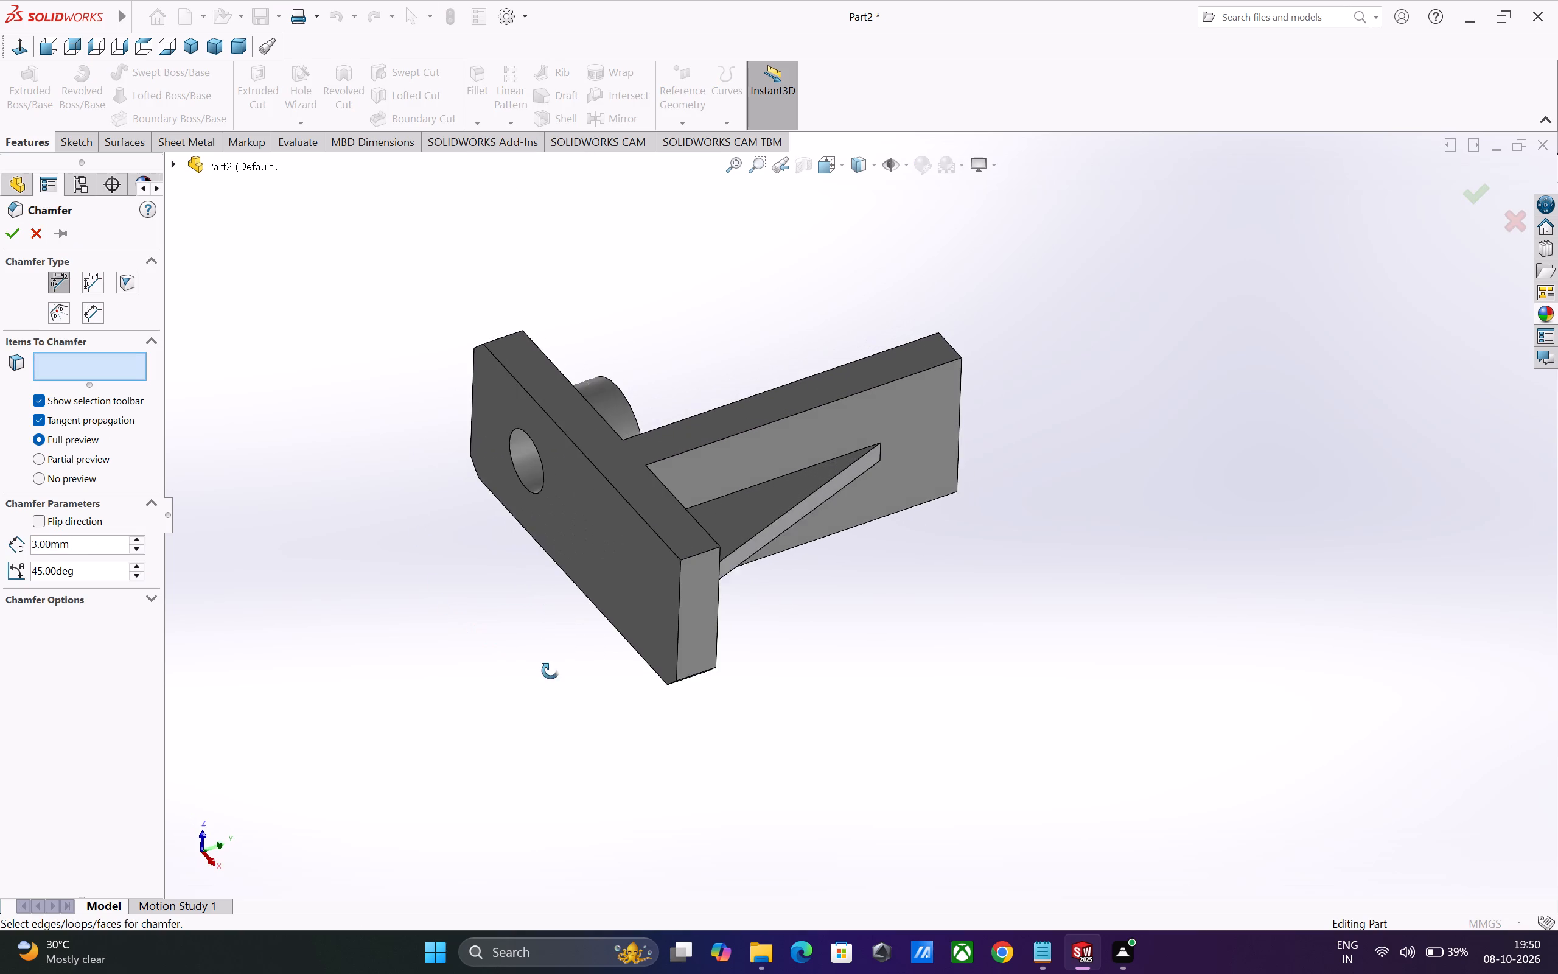
middle_drag(550, 671, 552, 671)
scroll(722, 520, down, 1)
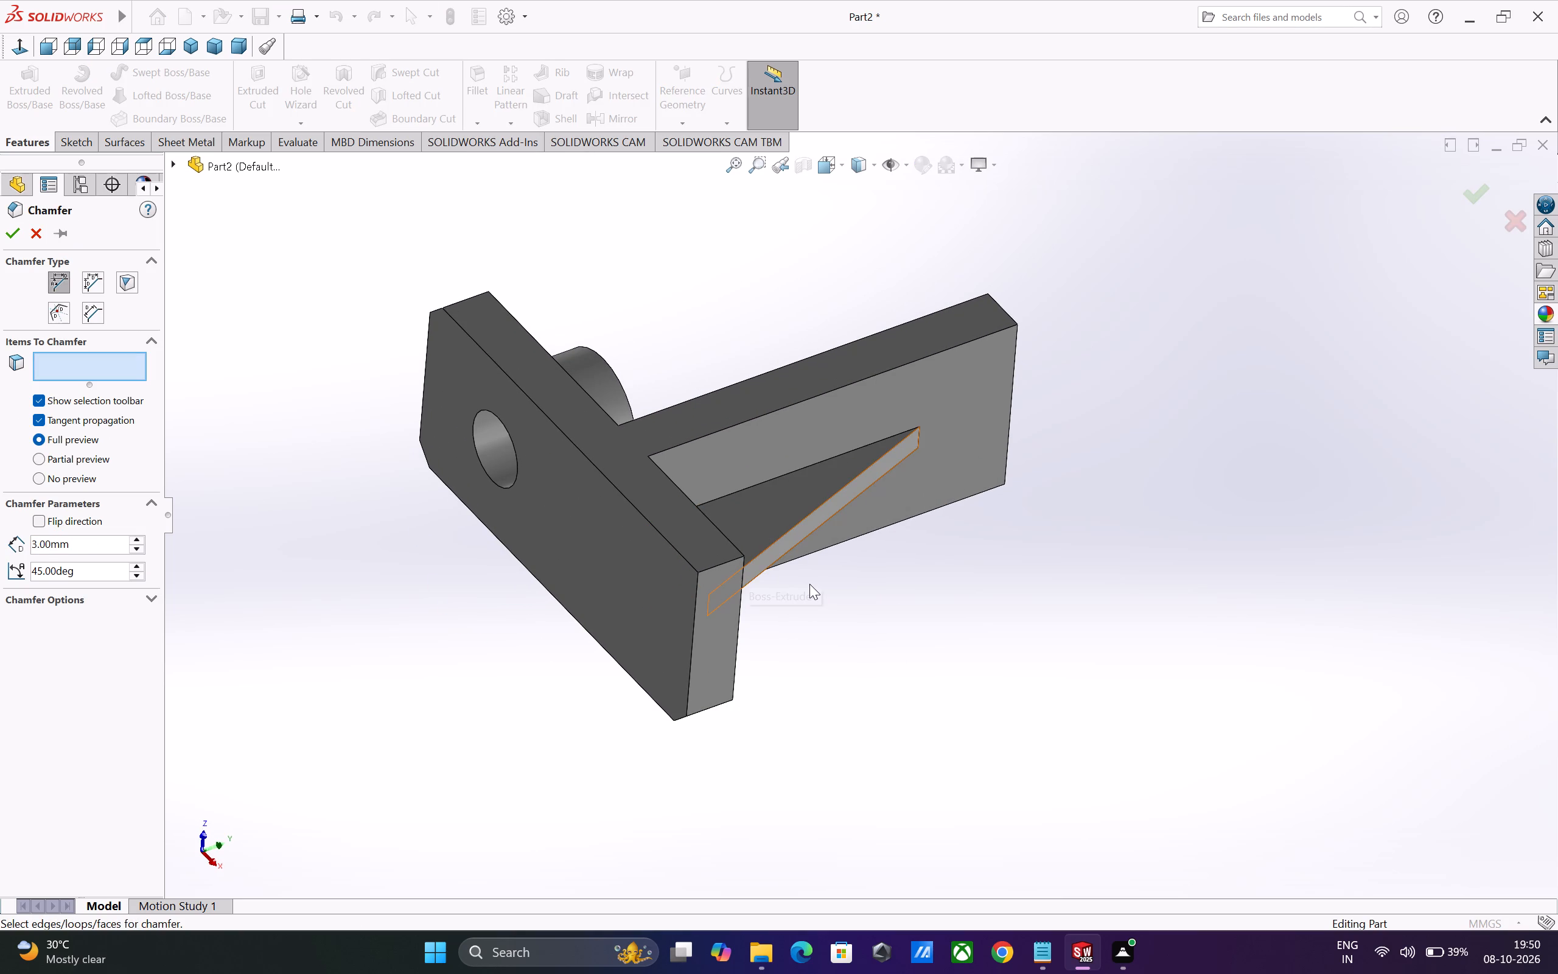
click(723, 562)
middle_drag(903, 626, 692, 543)
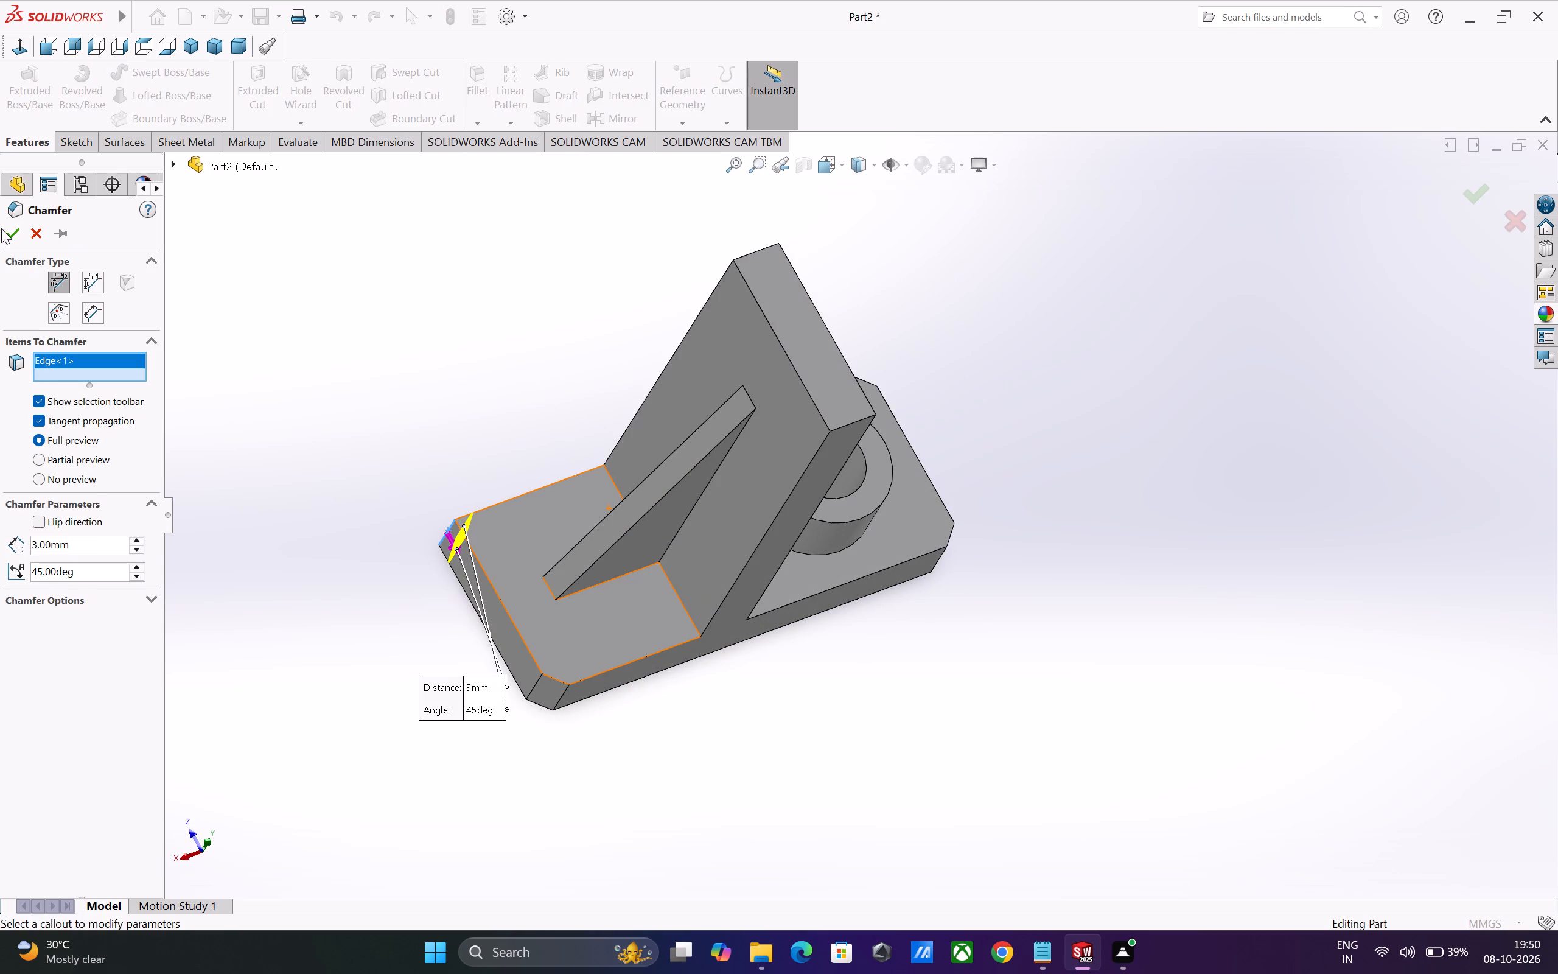
click(12, 232)
Chamfer one top corner edge of the upright plate with distance 3 mm and angle 45°.
scroll(394, 432, up, 1)
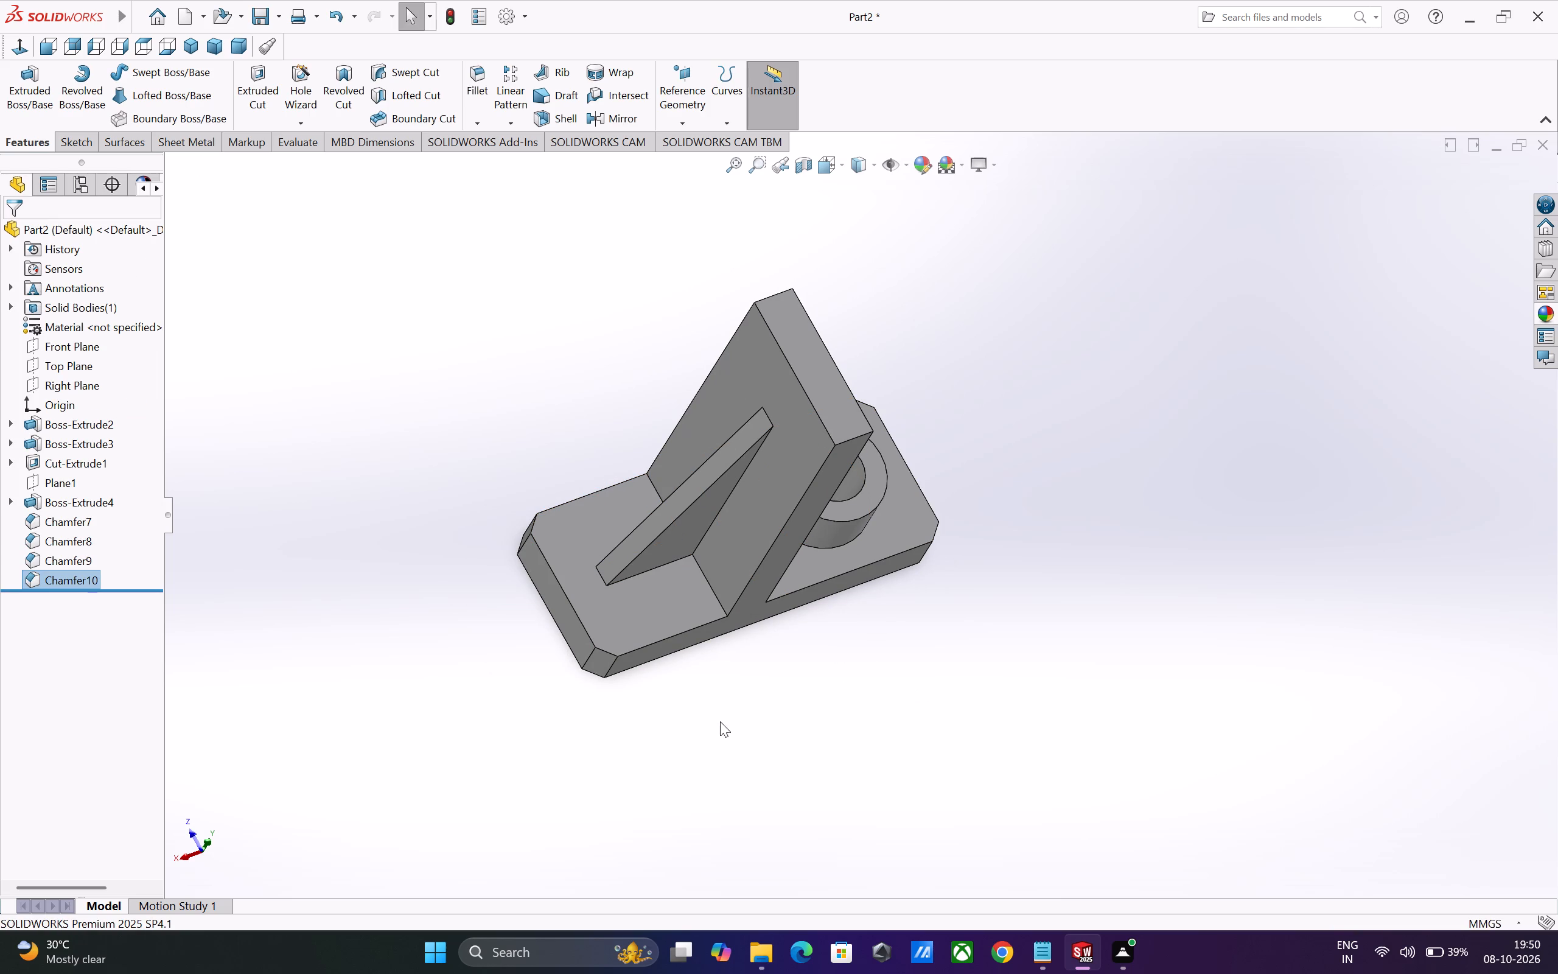
click(478, 121)
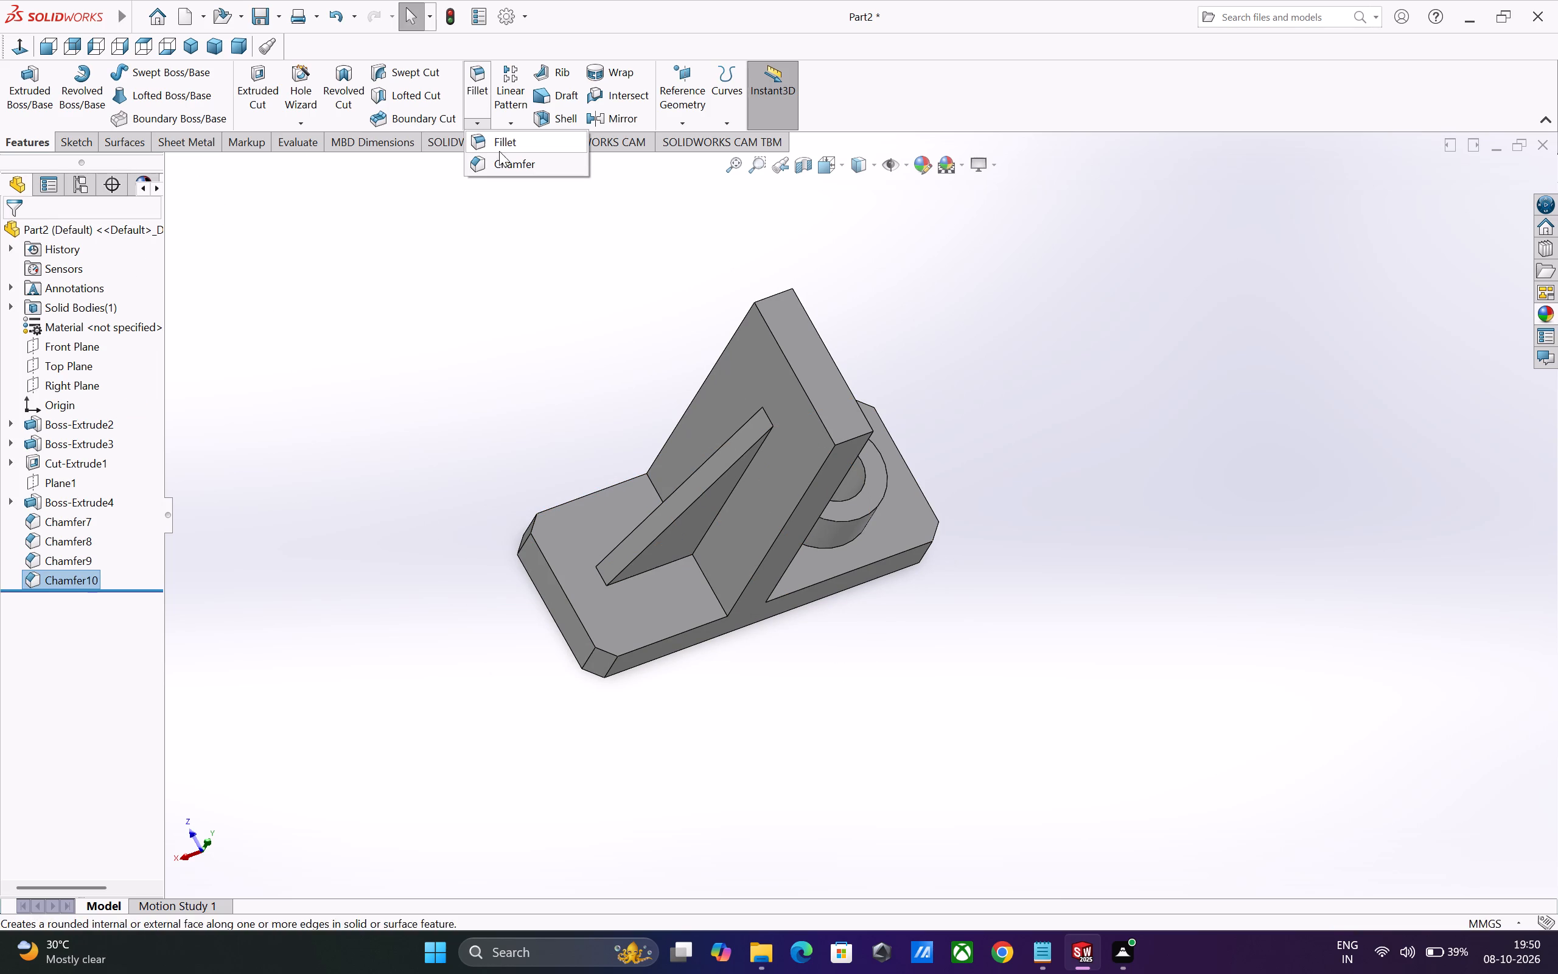
click(503, 159)
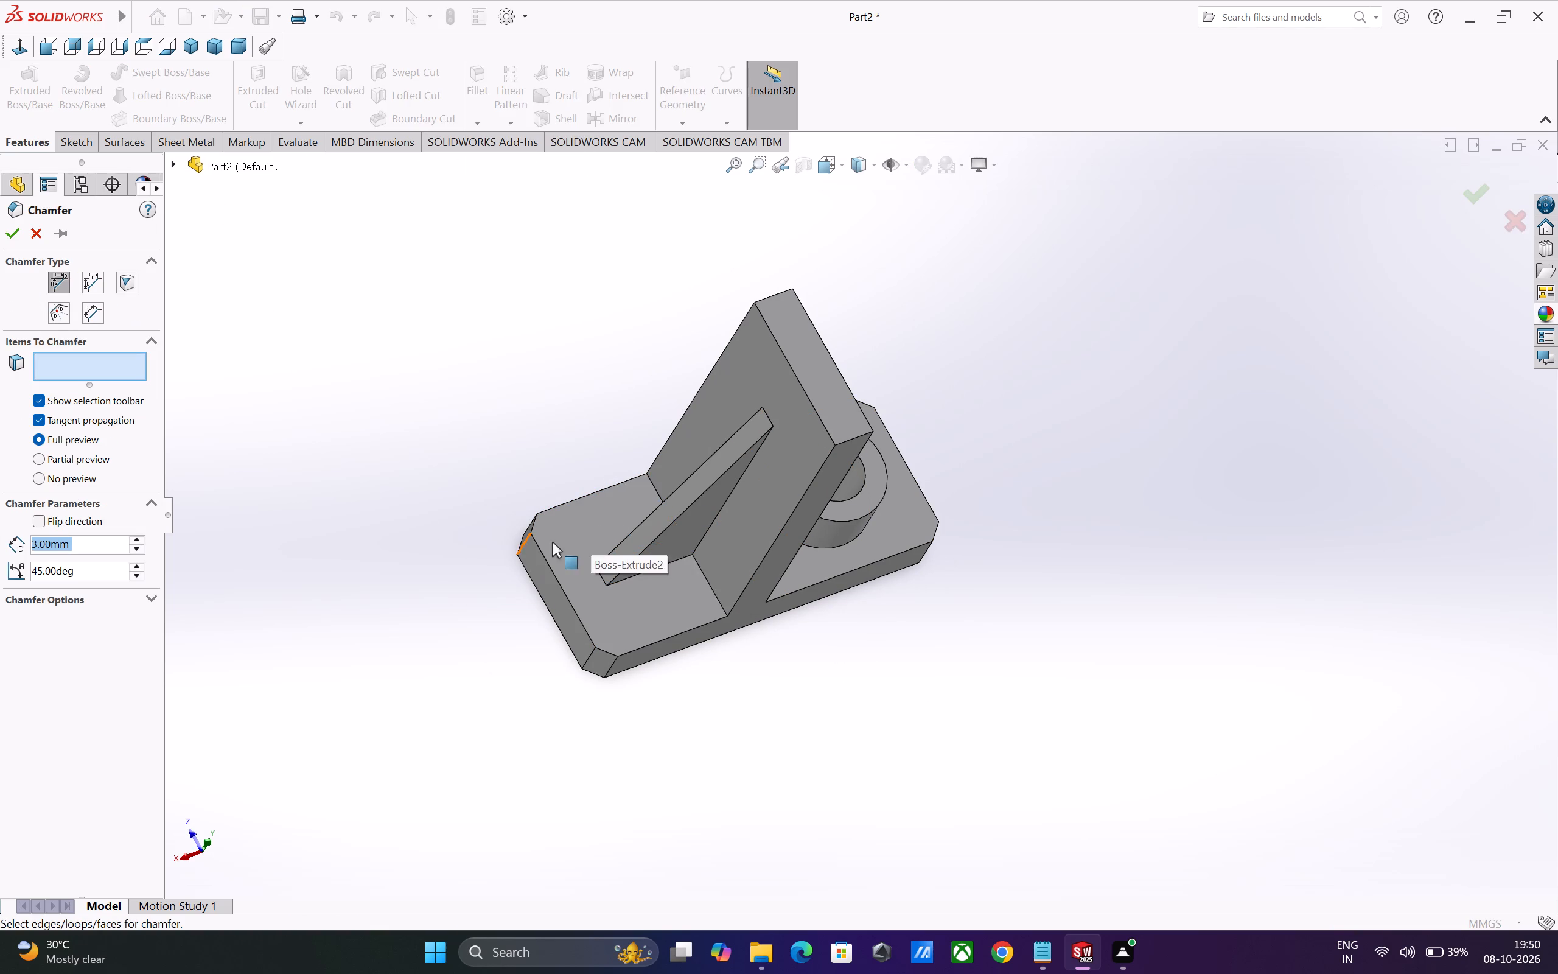
click(855, 439)
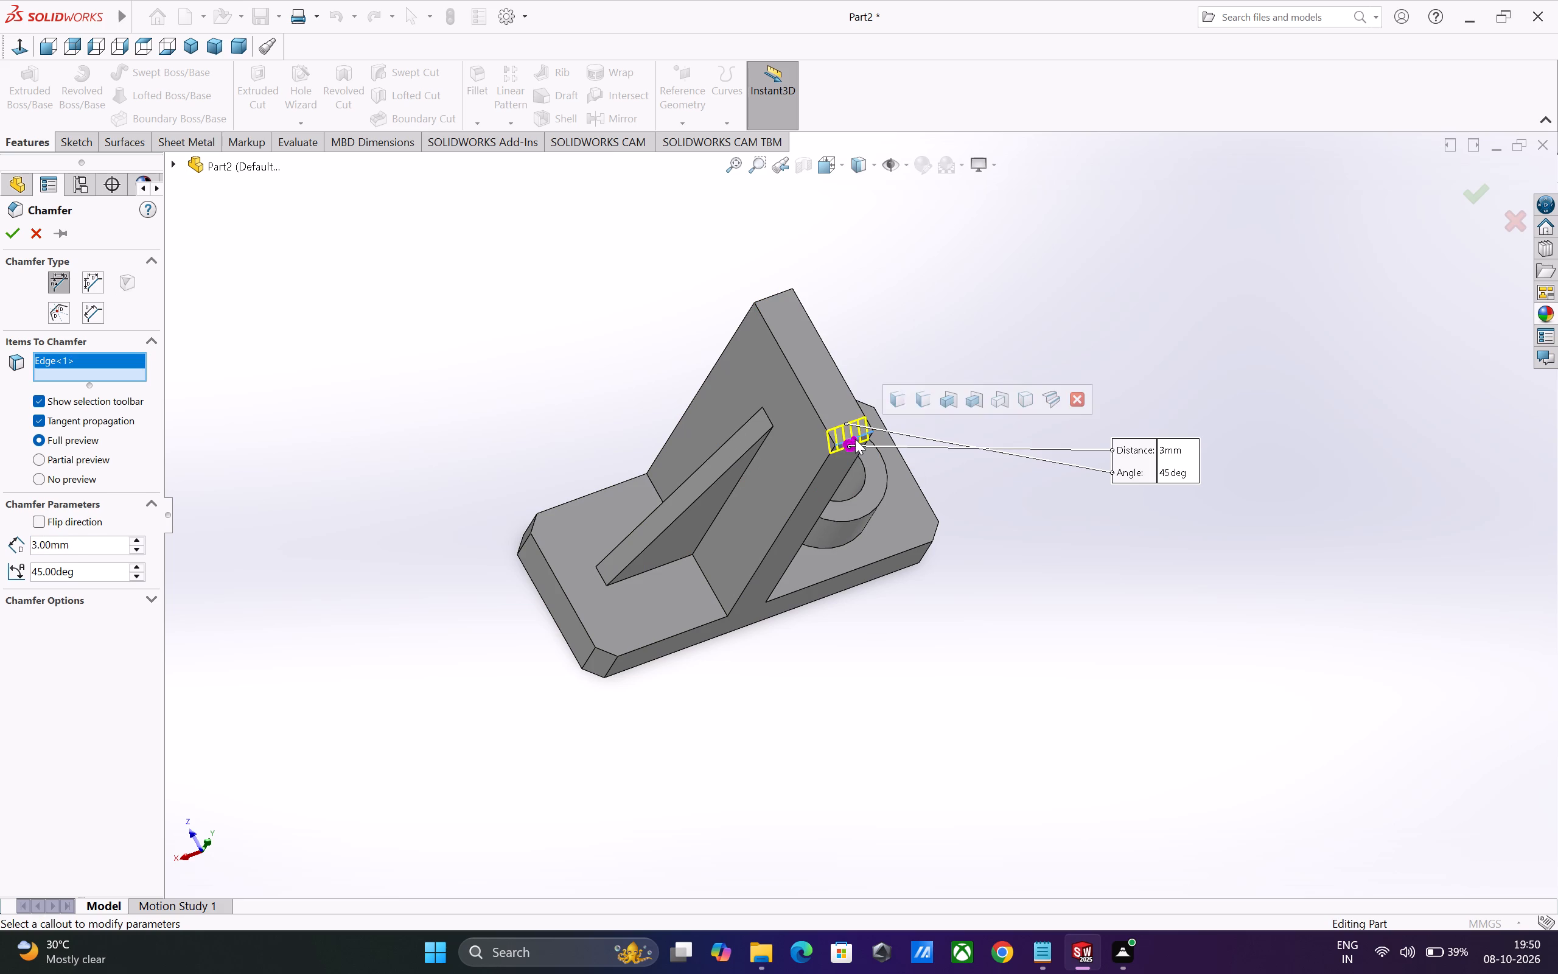
click(5, 229)
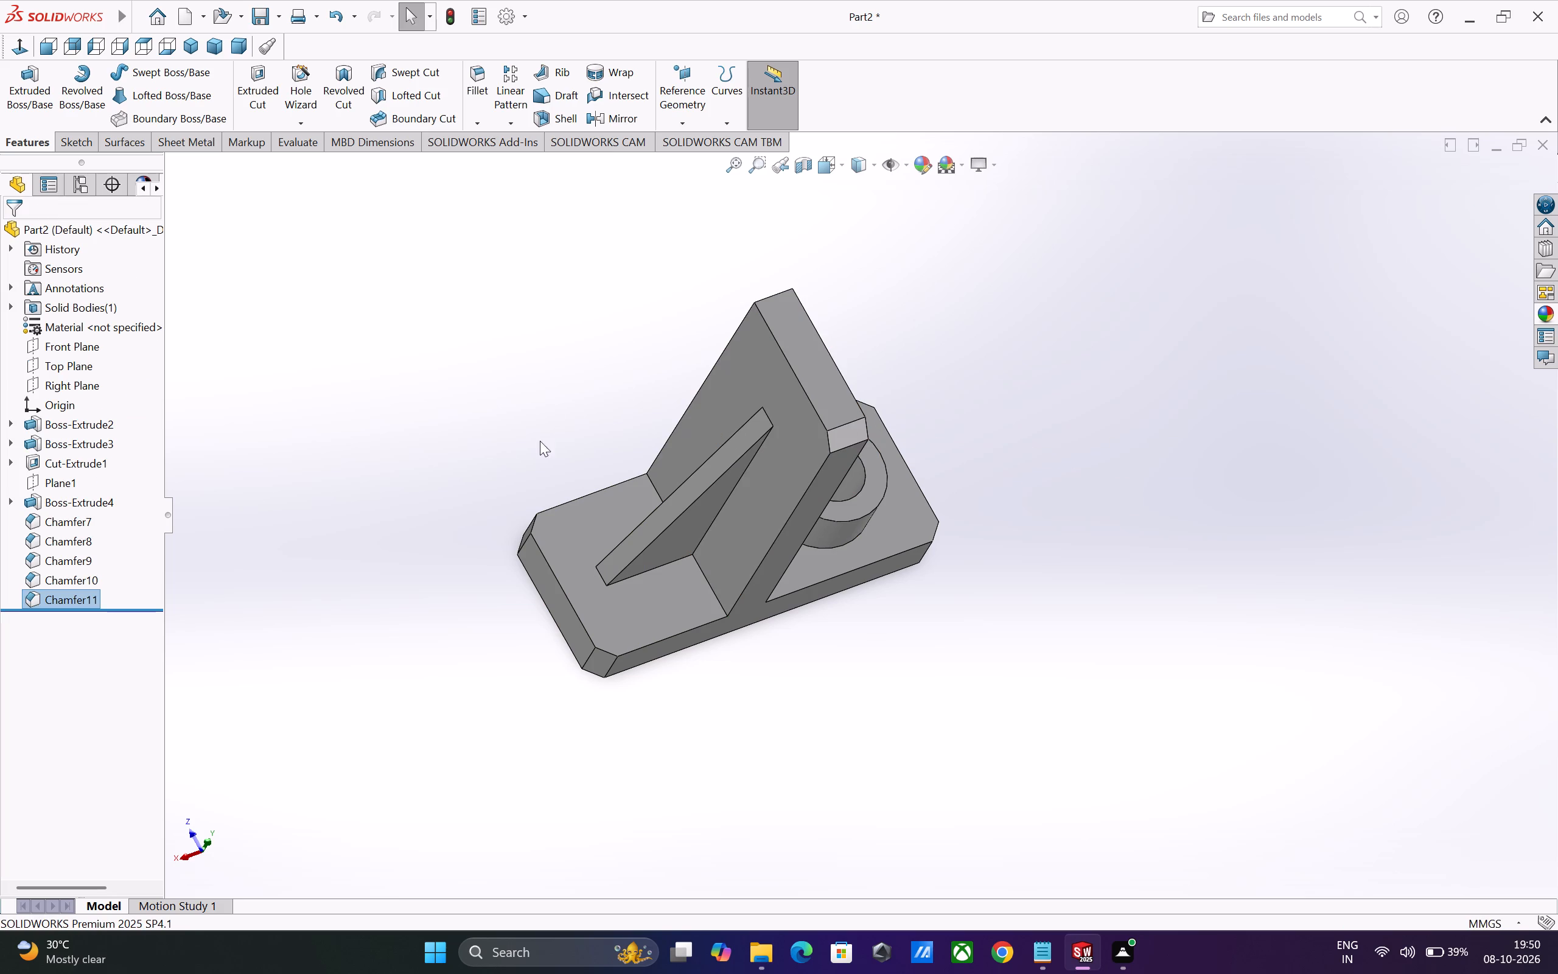
Chamfer the opposite top corner edge of the upright plate with distance 3 mm and angle 45°.
click(480, 123)
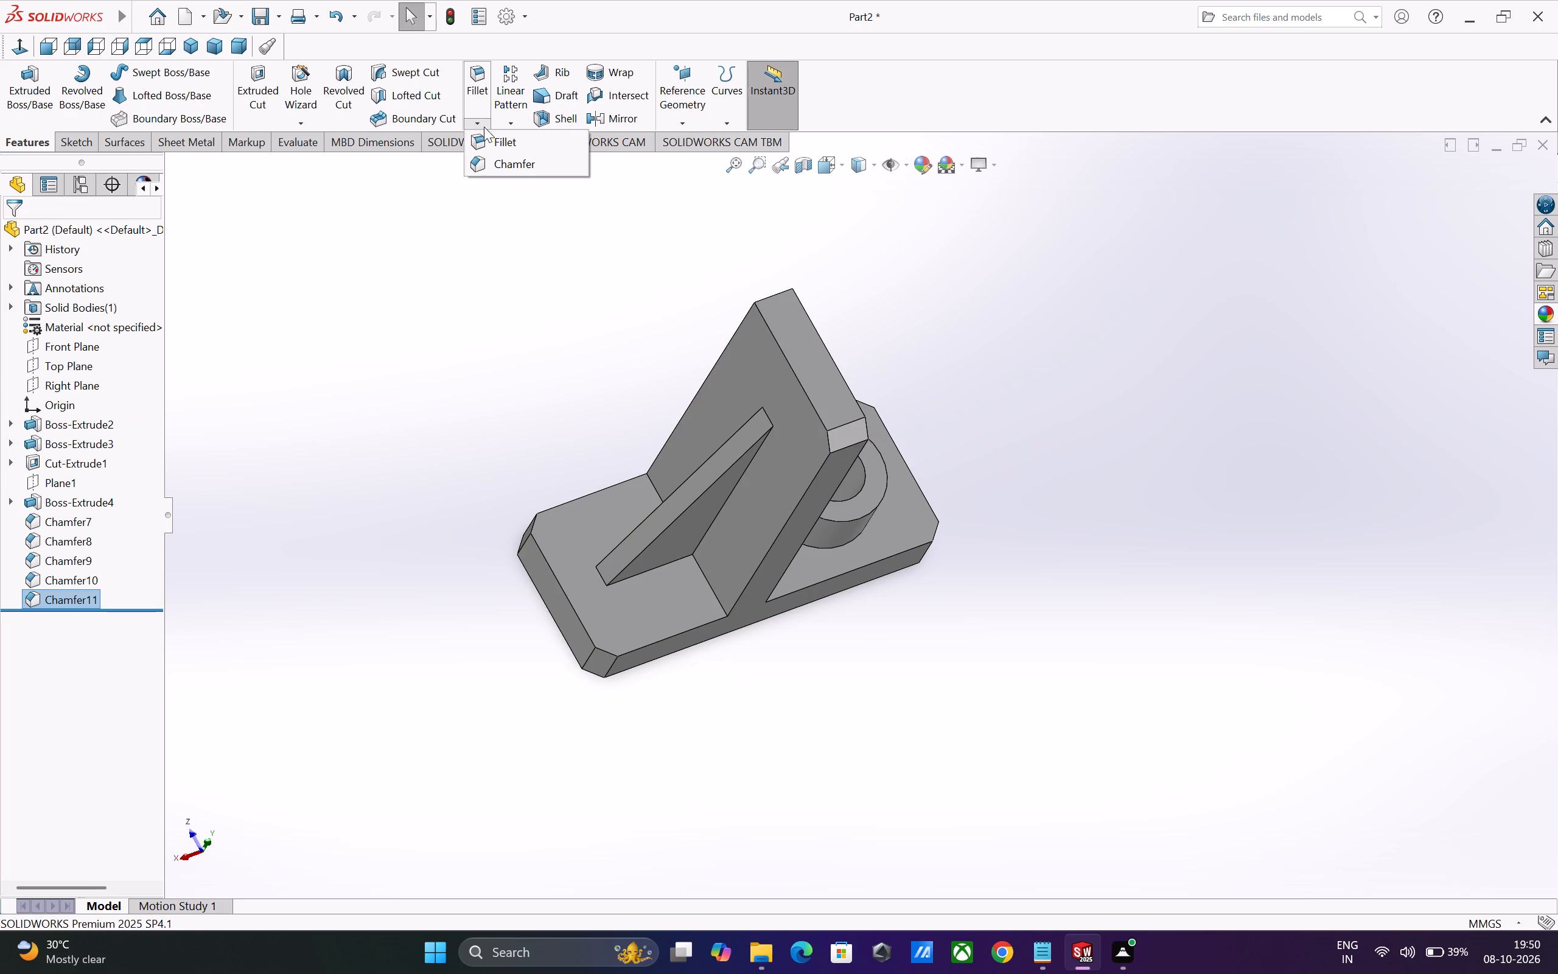
click(500, 168)
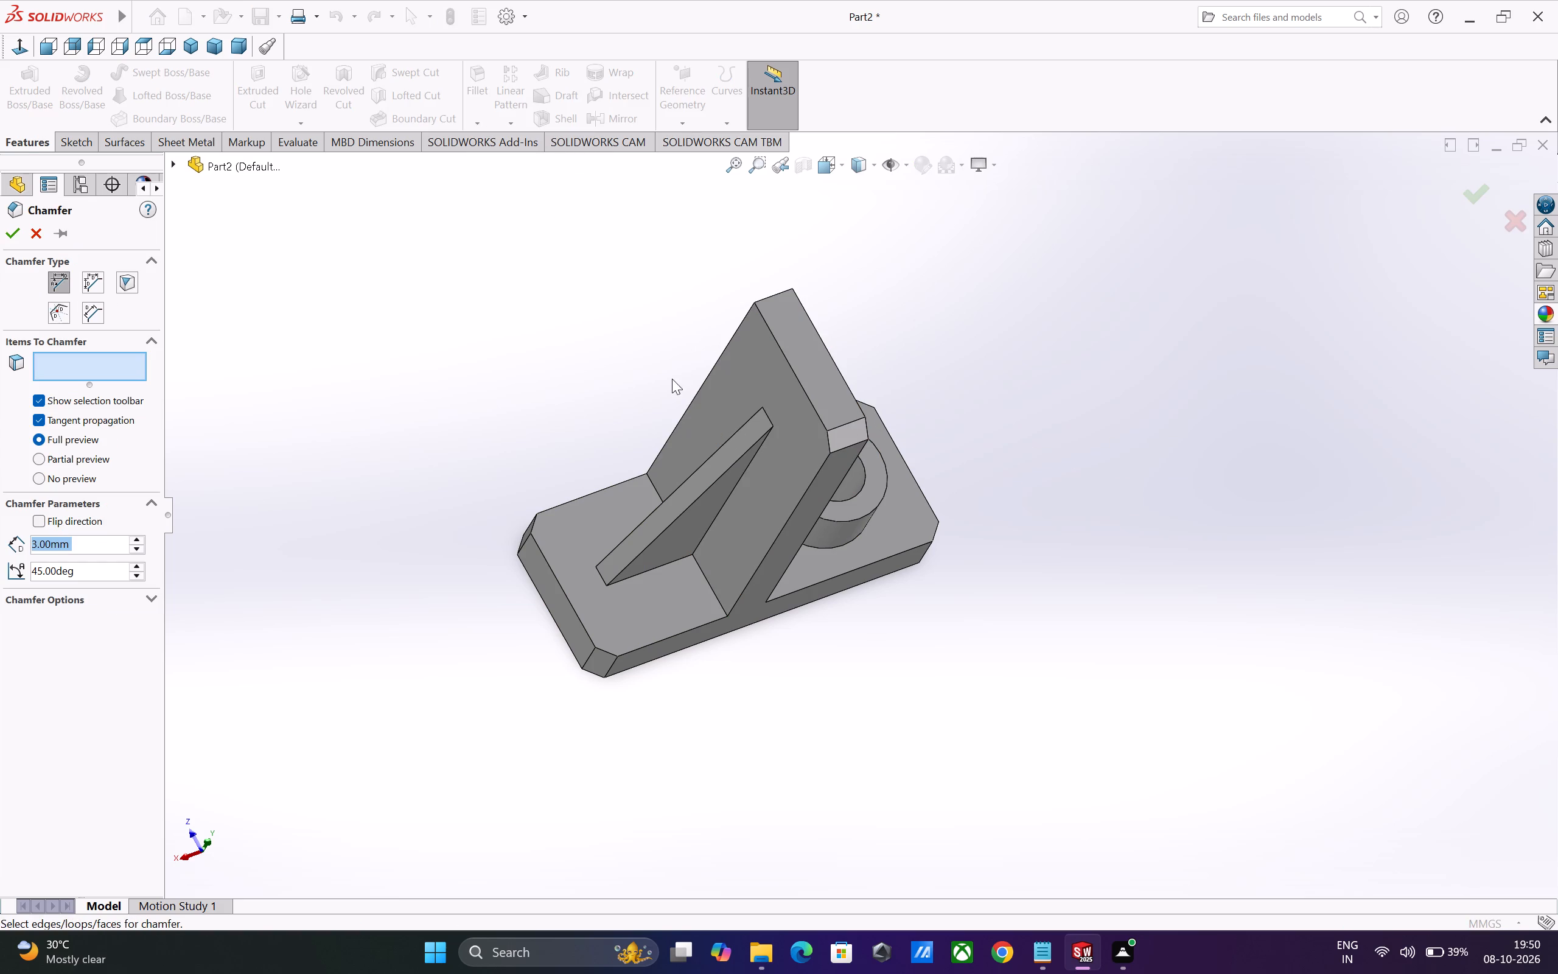
middle_drag(671, 380, 672, 482)
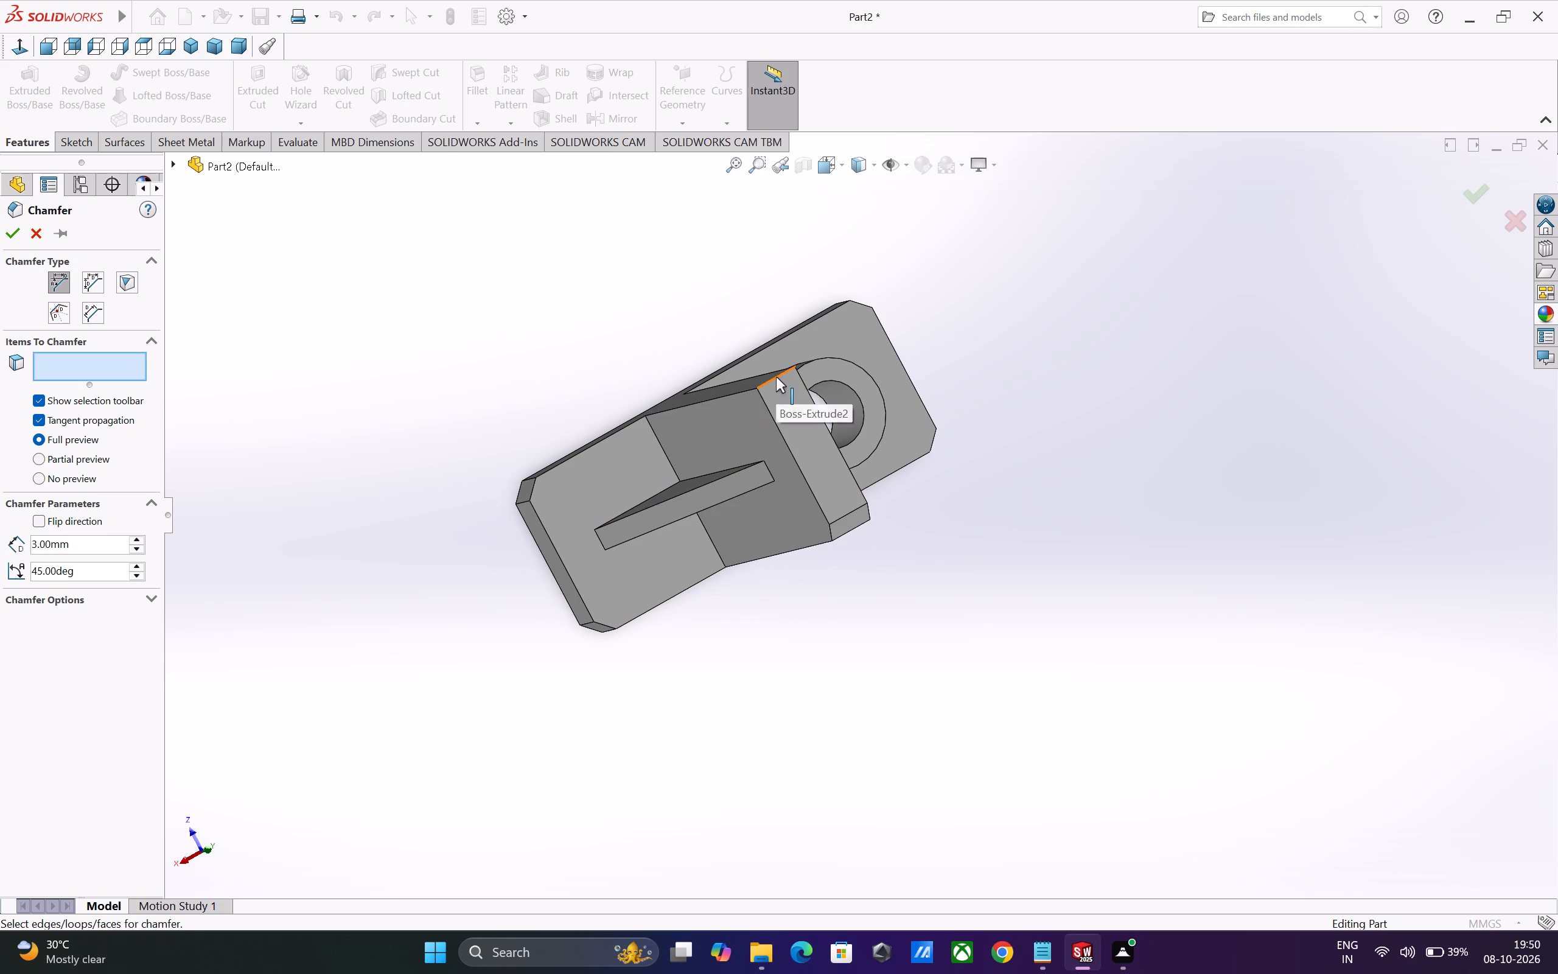
click(776, 377)
click(7, 231)
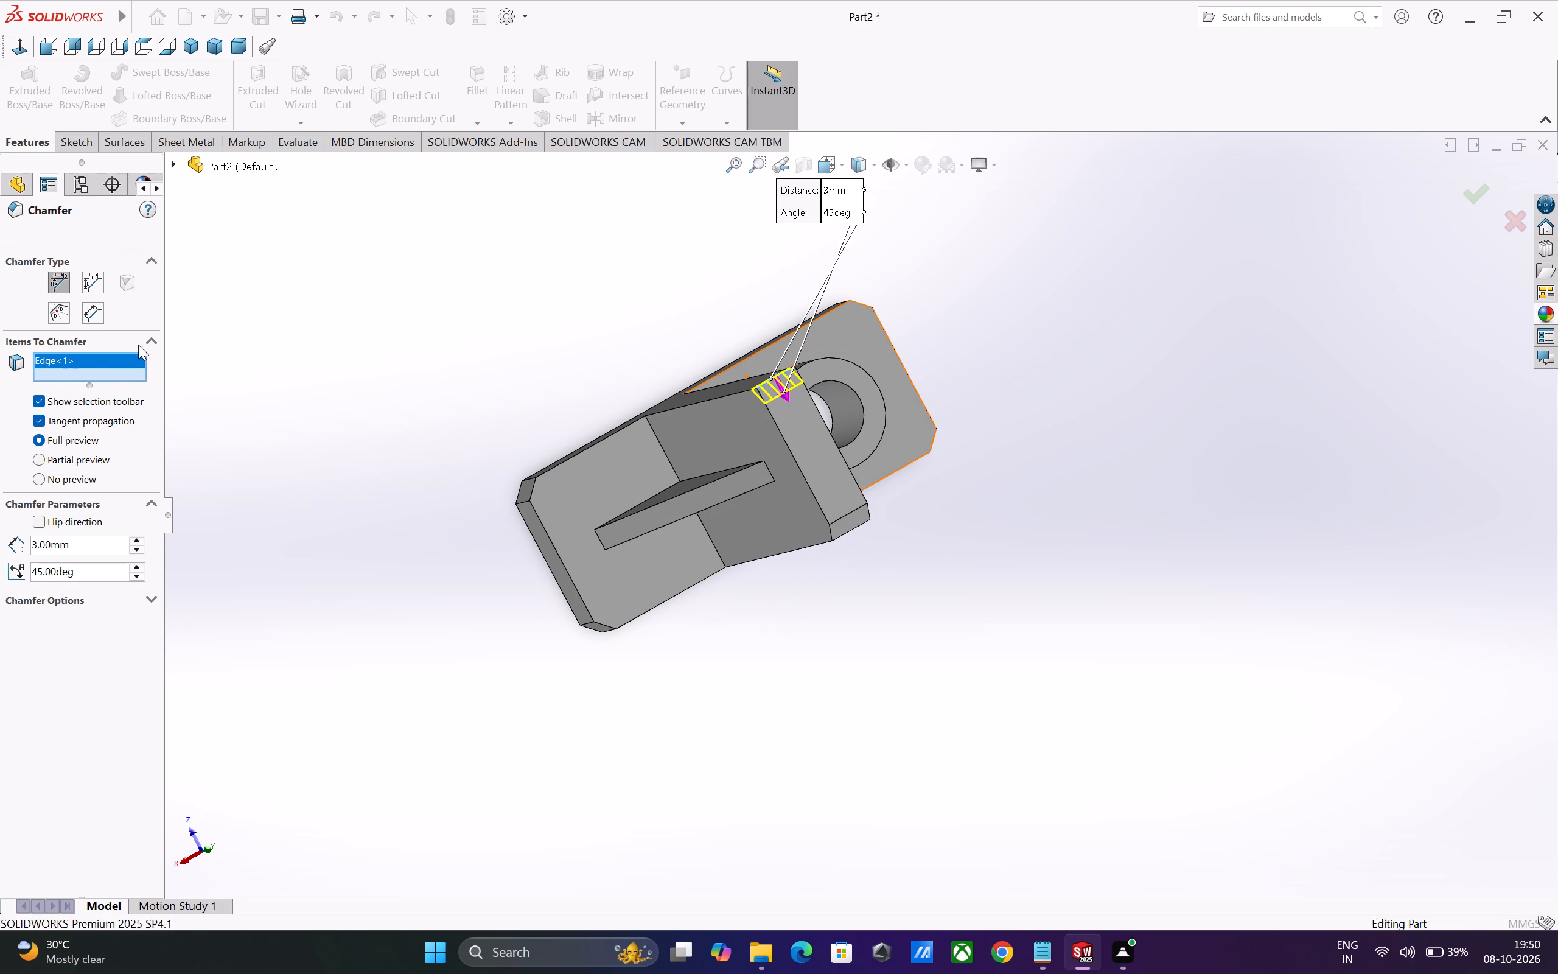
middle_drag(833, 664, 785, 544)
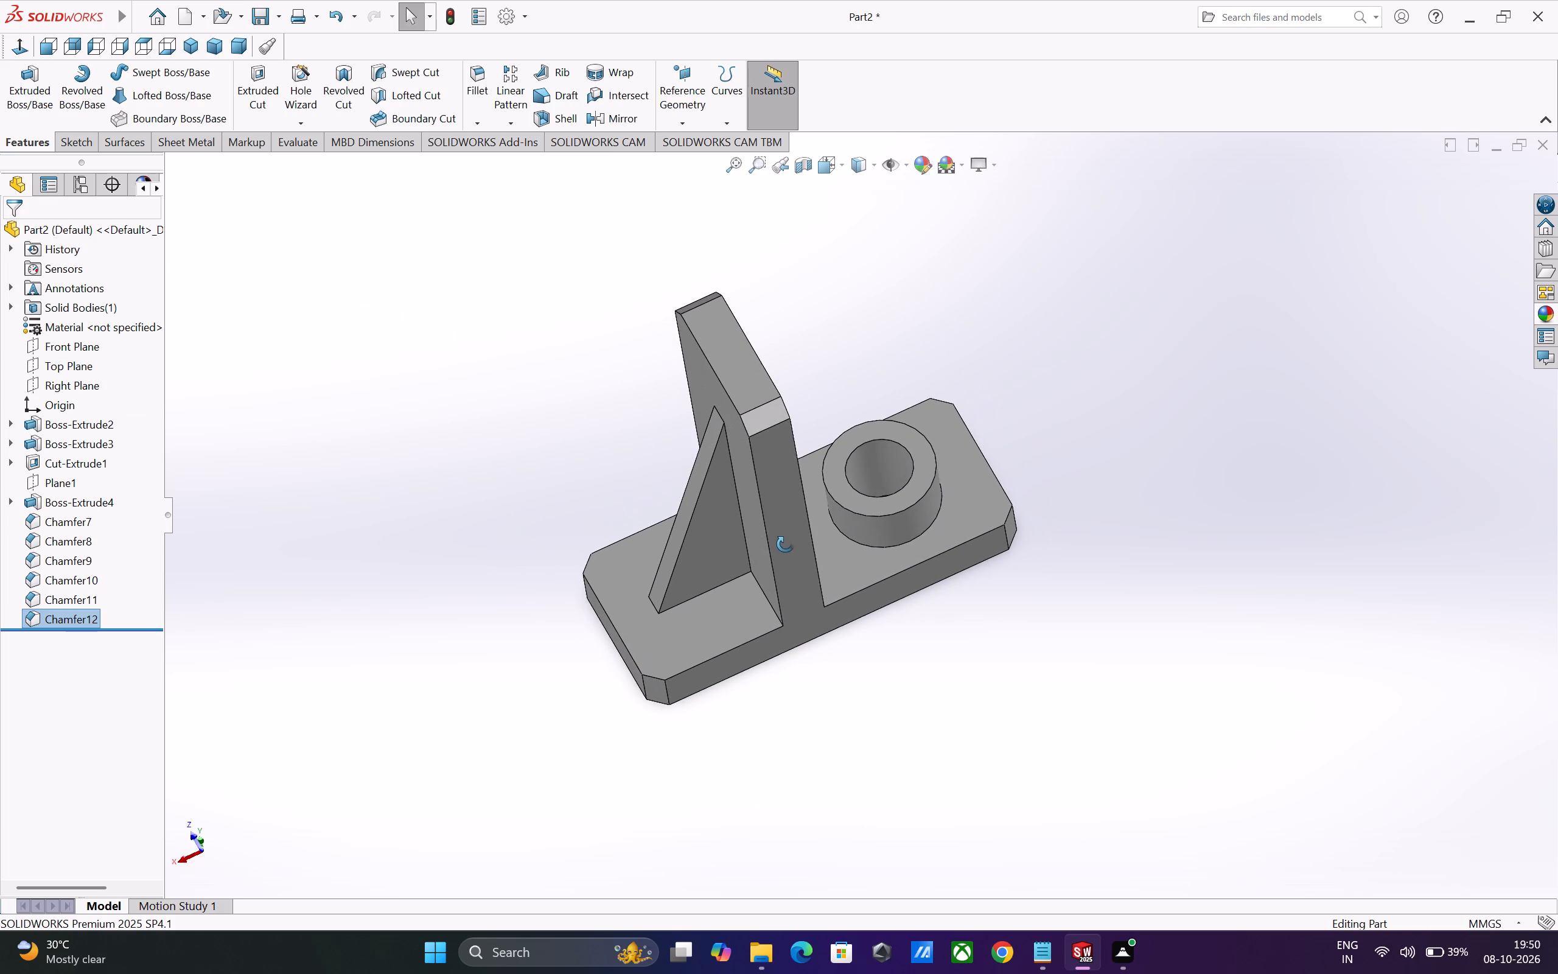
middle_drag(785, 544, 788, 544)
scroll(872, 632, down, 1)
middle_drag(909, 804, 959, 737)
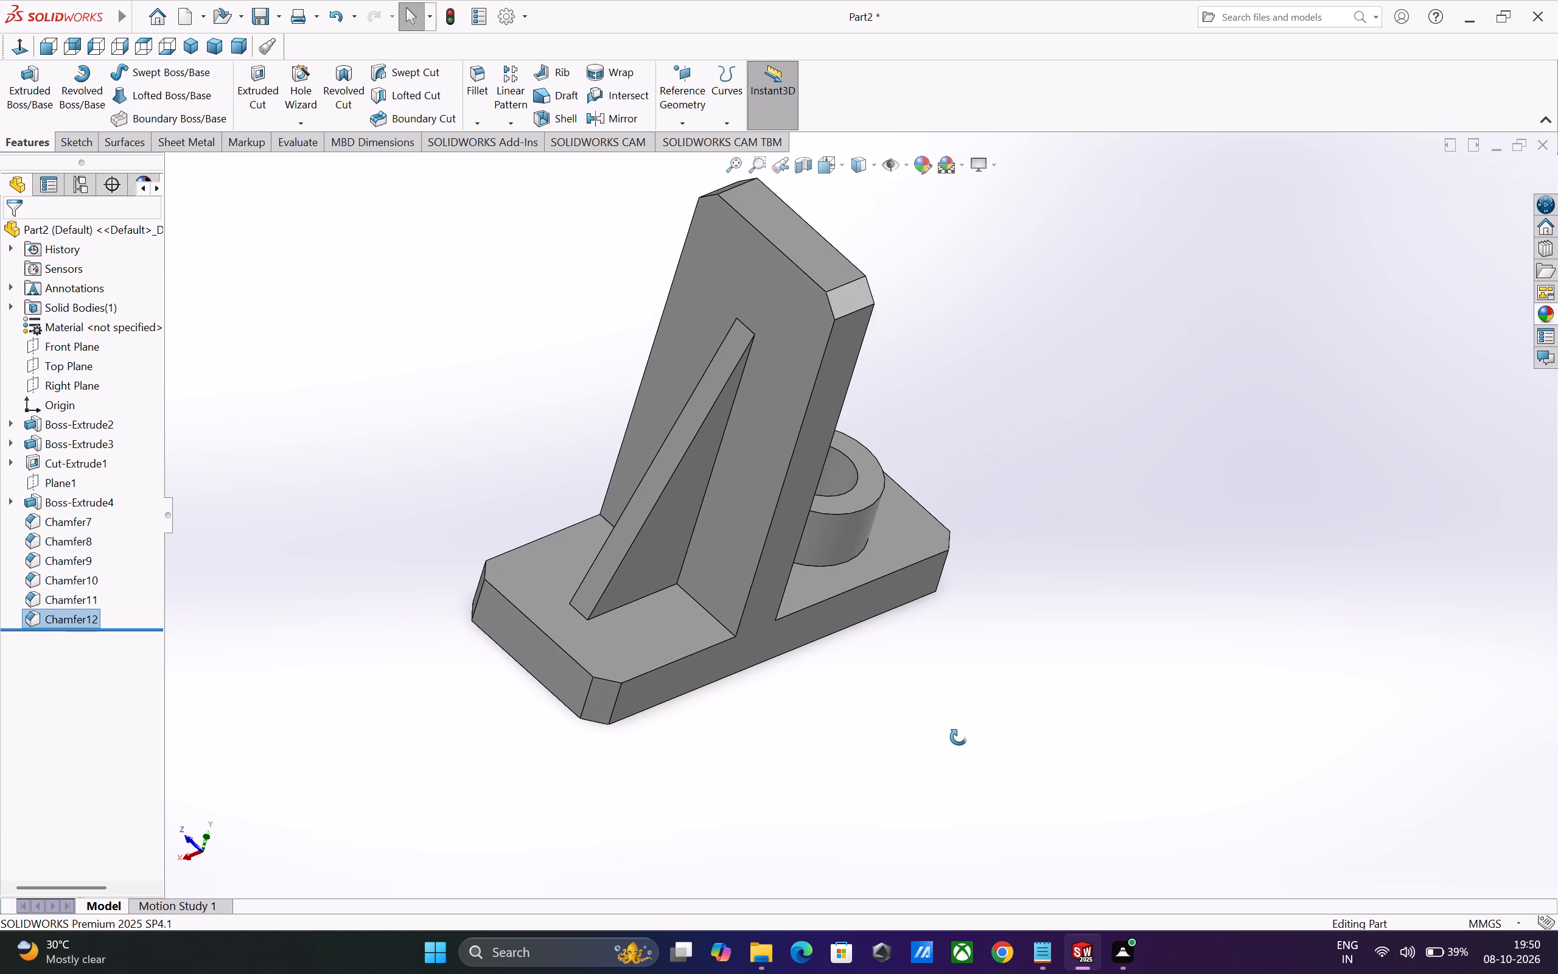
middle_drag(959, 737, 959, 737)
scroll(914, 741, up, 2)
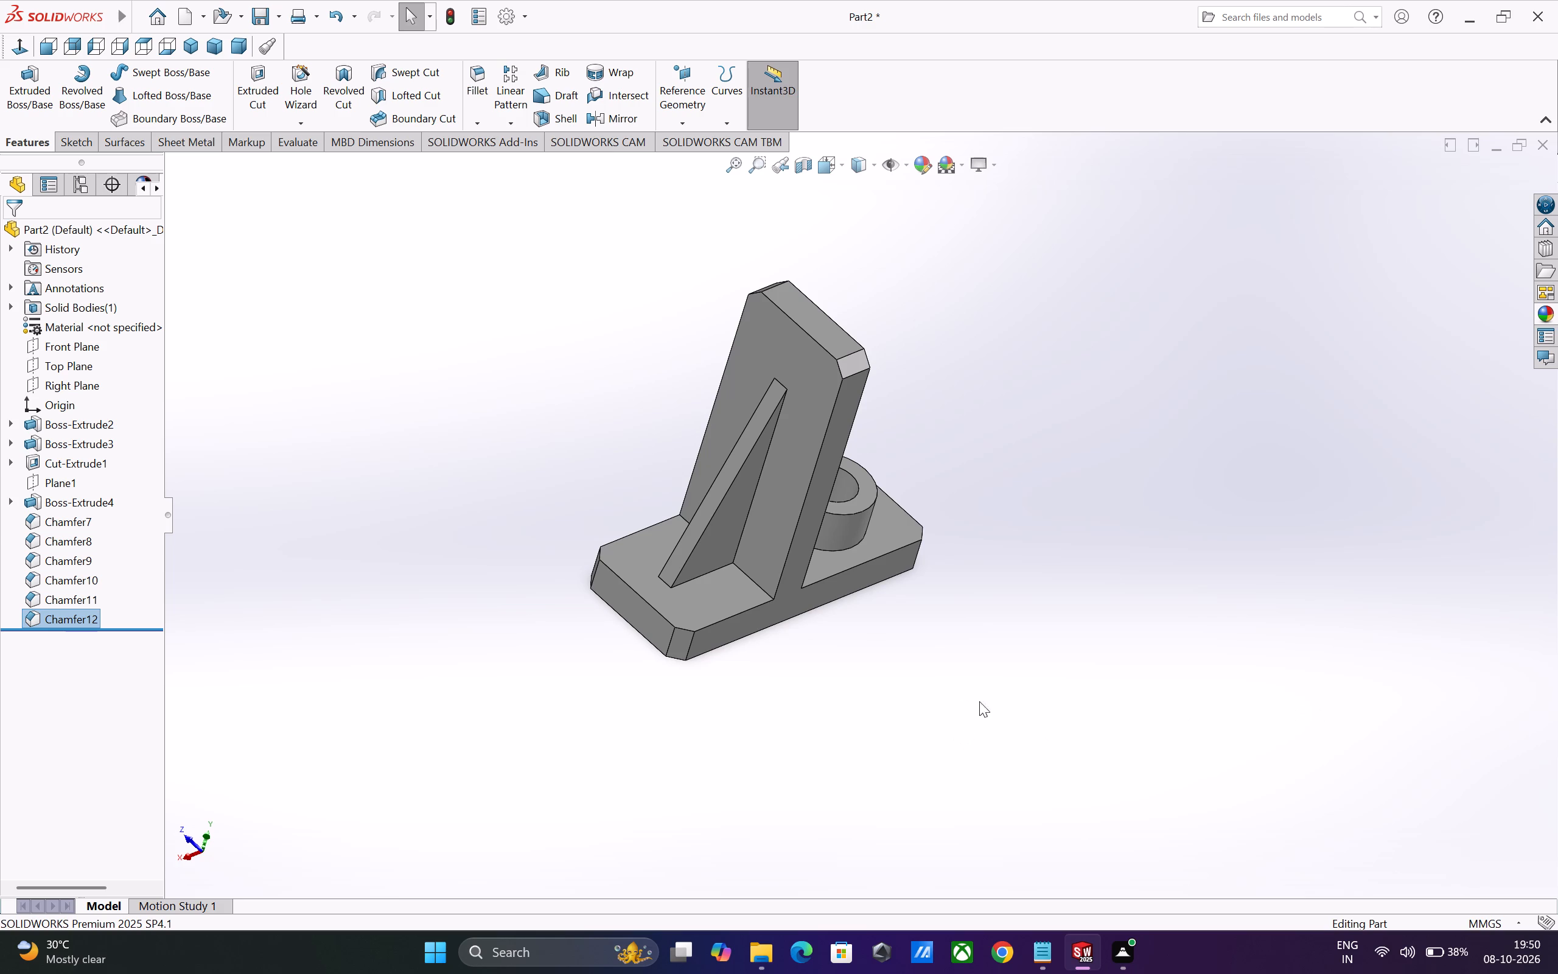
Fillet the base plate's top long edge beside the ring boss with radius 2 mm, accepting a new global variable named mm.
middle_drag(903, 678, 1064, 732)
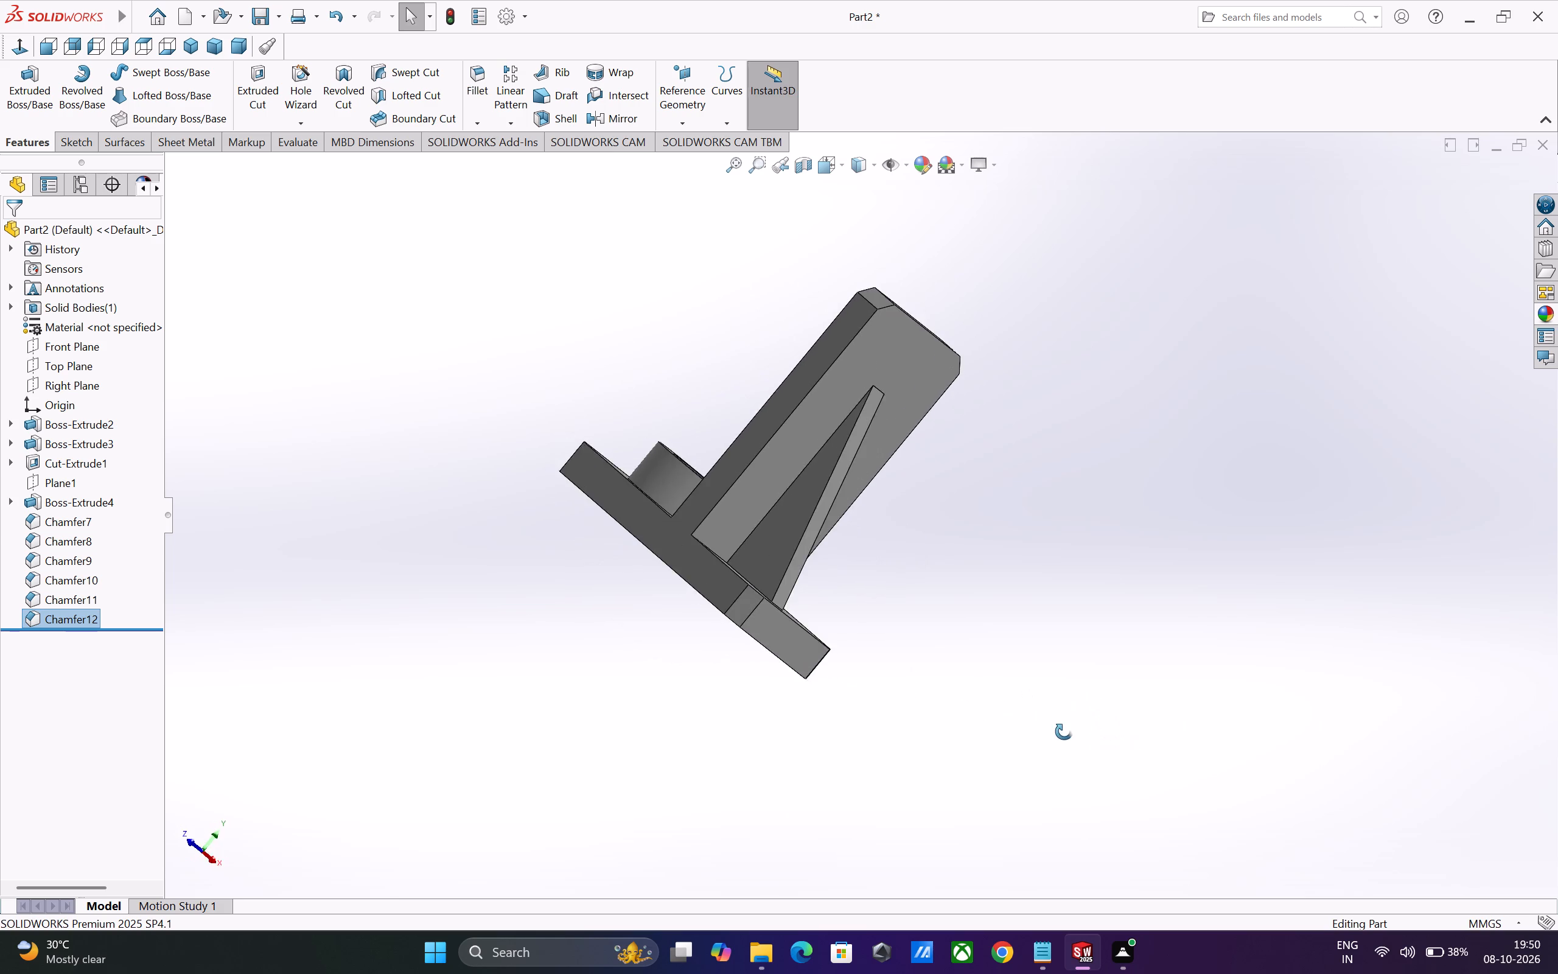
middle_drag(1064, 732, 884, 641)
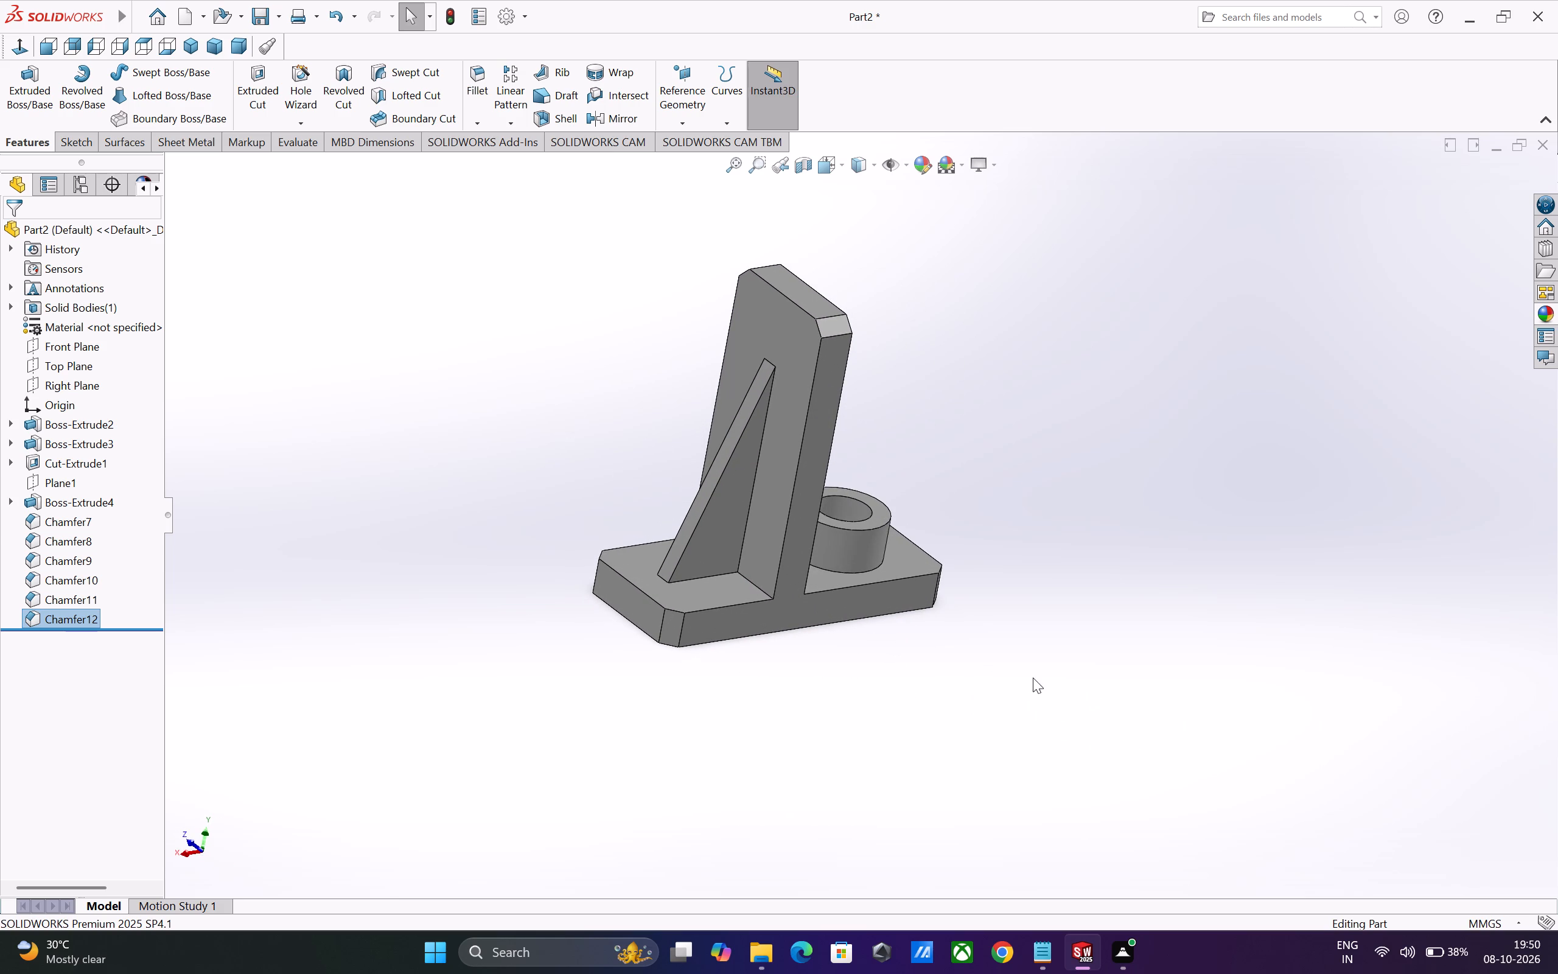
middle_drag(929, 676, 848, 743)
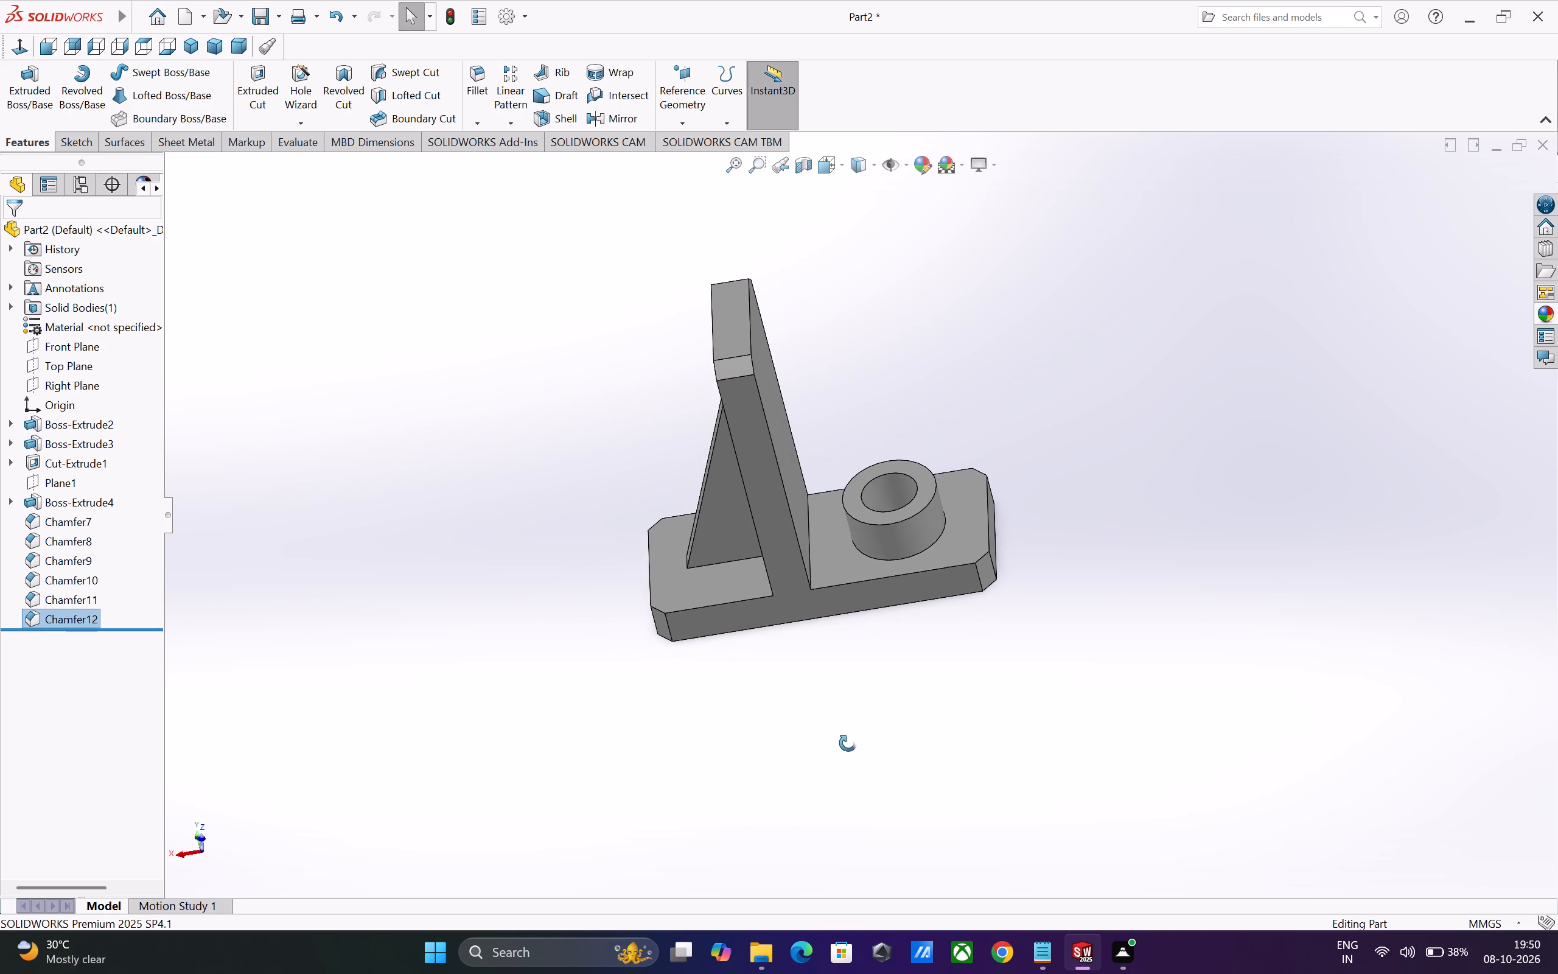
middle_drag(848, 743, 858, 732)
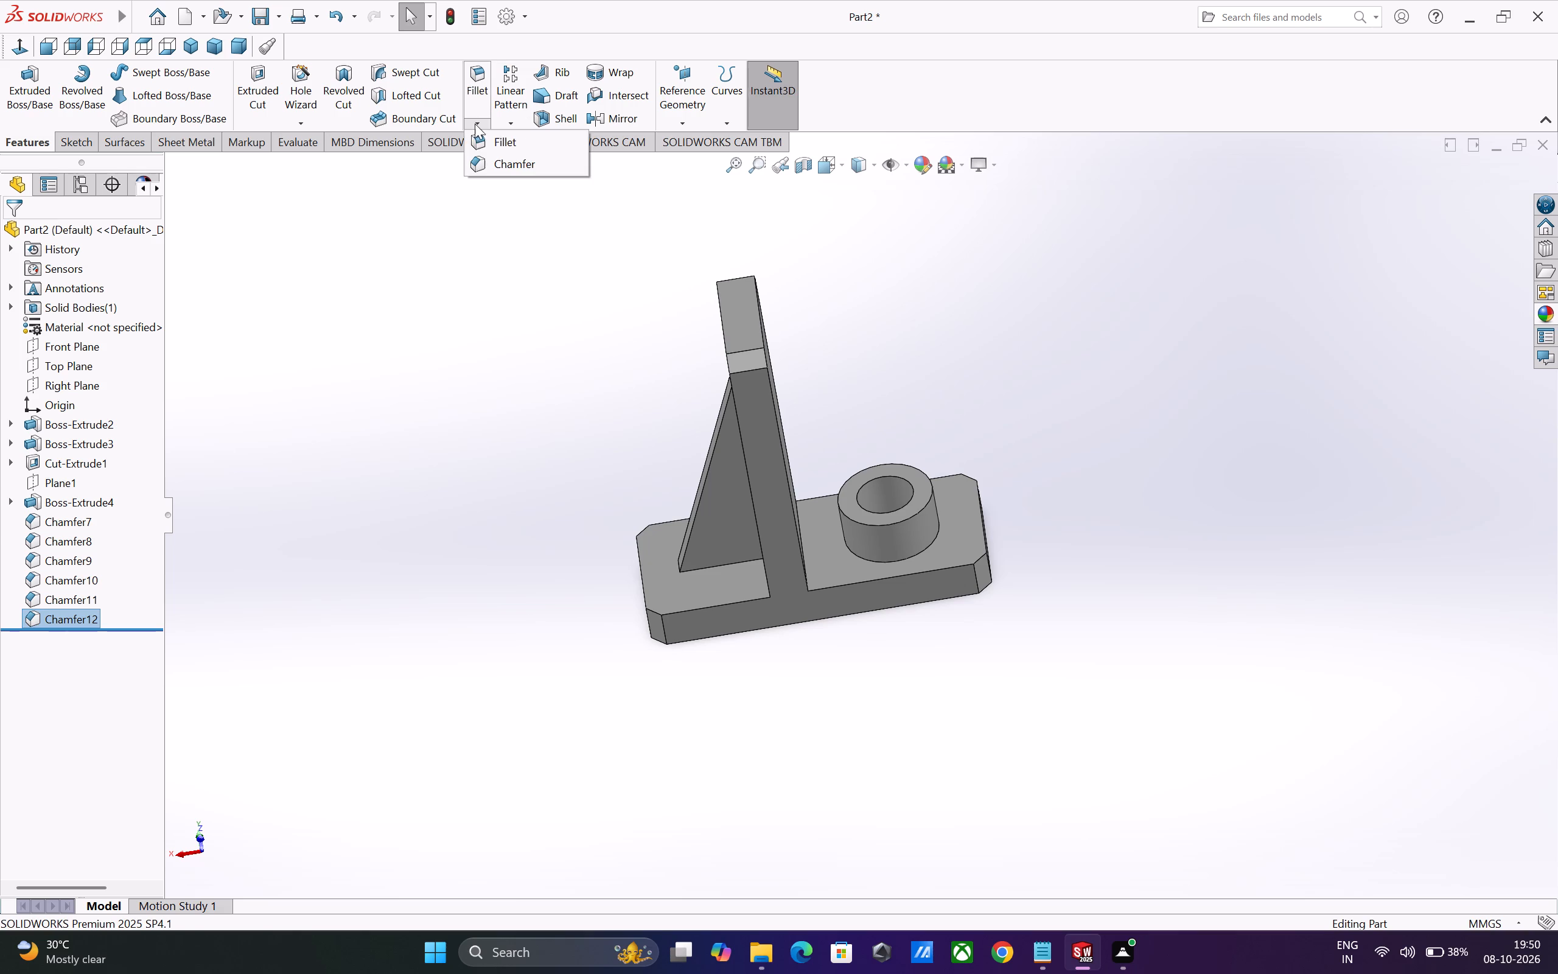
click(476, 124)
click(487, 141)
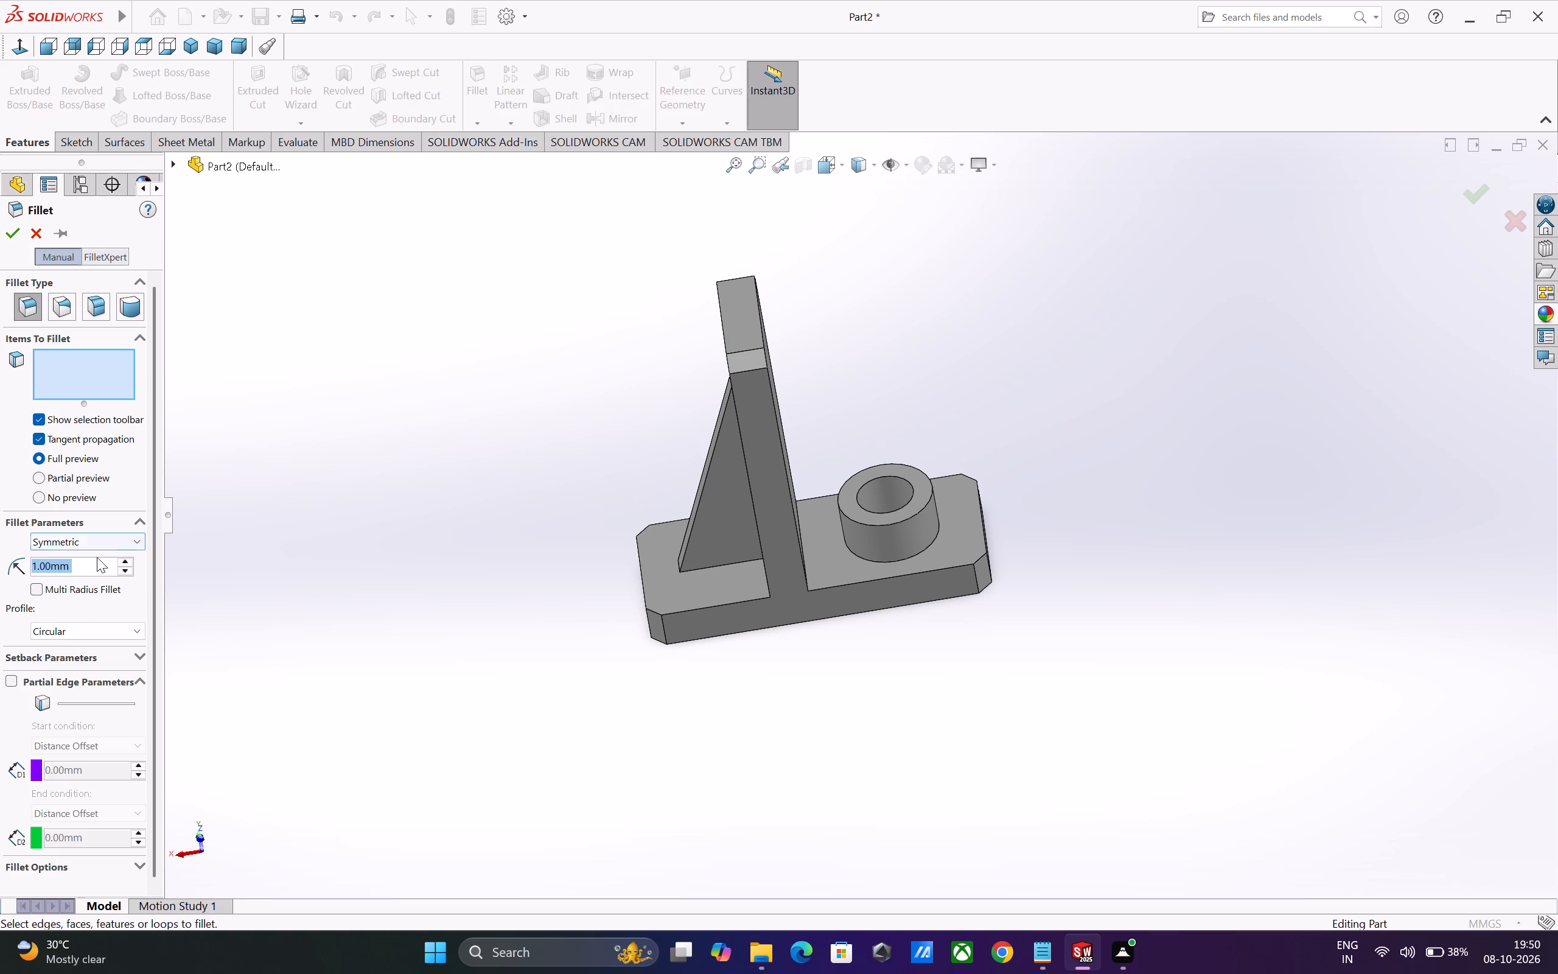
key(2)
key(Return)
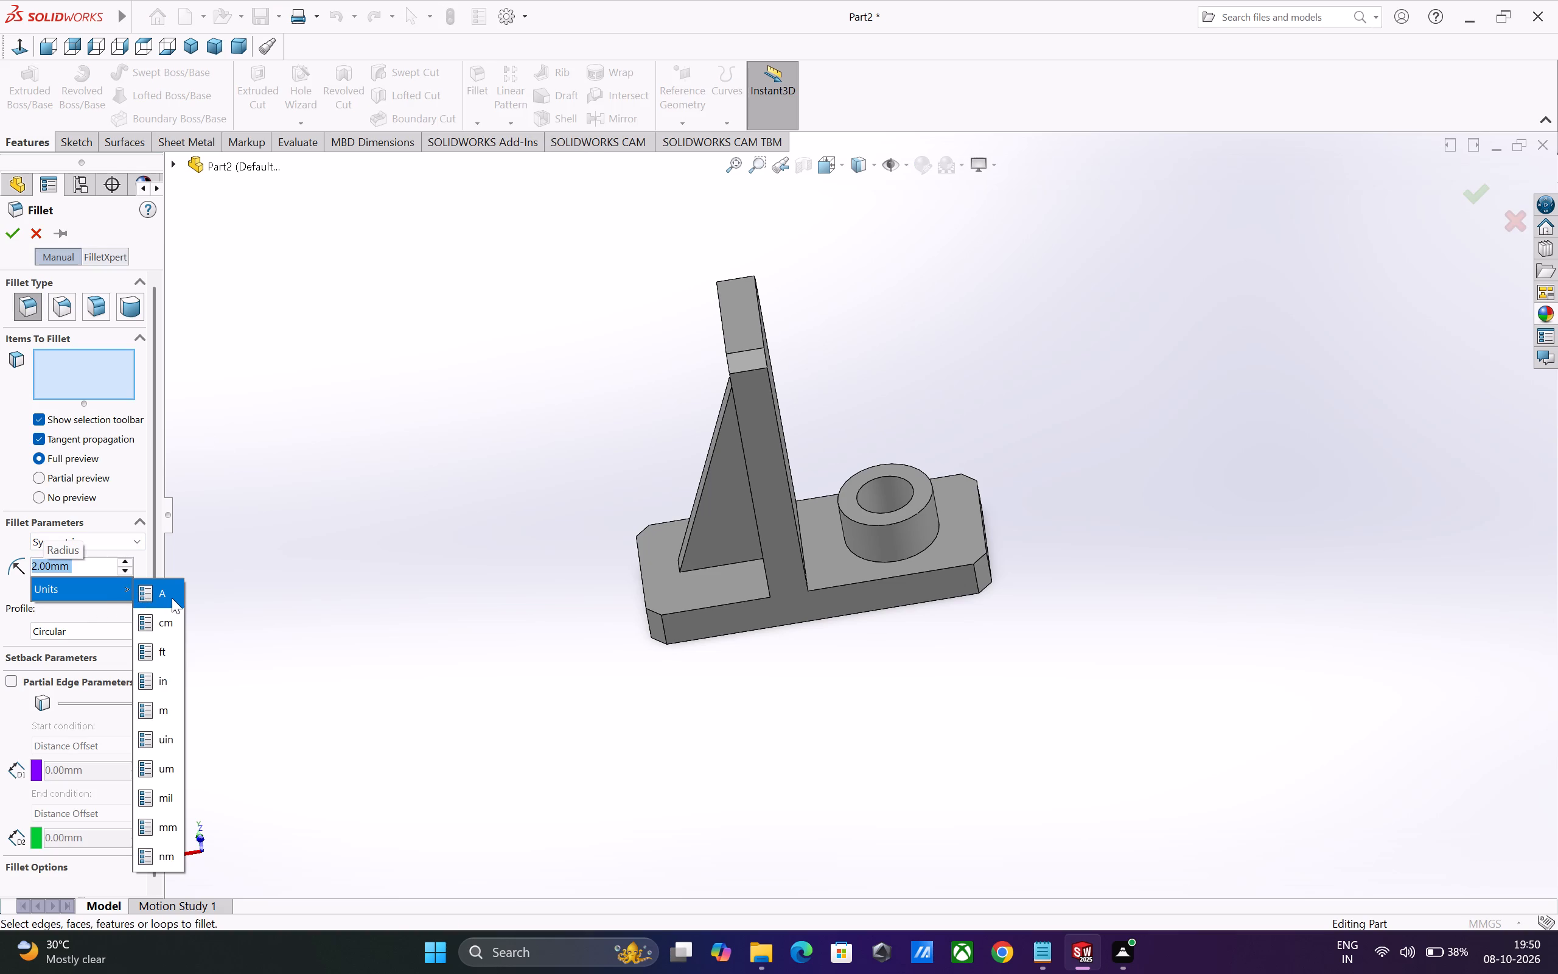
click(170, 829)
click(342, 616)
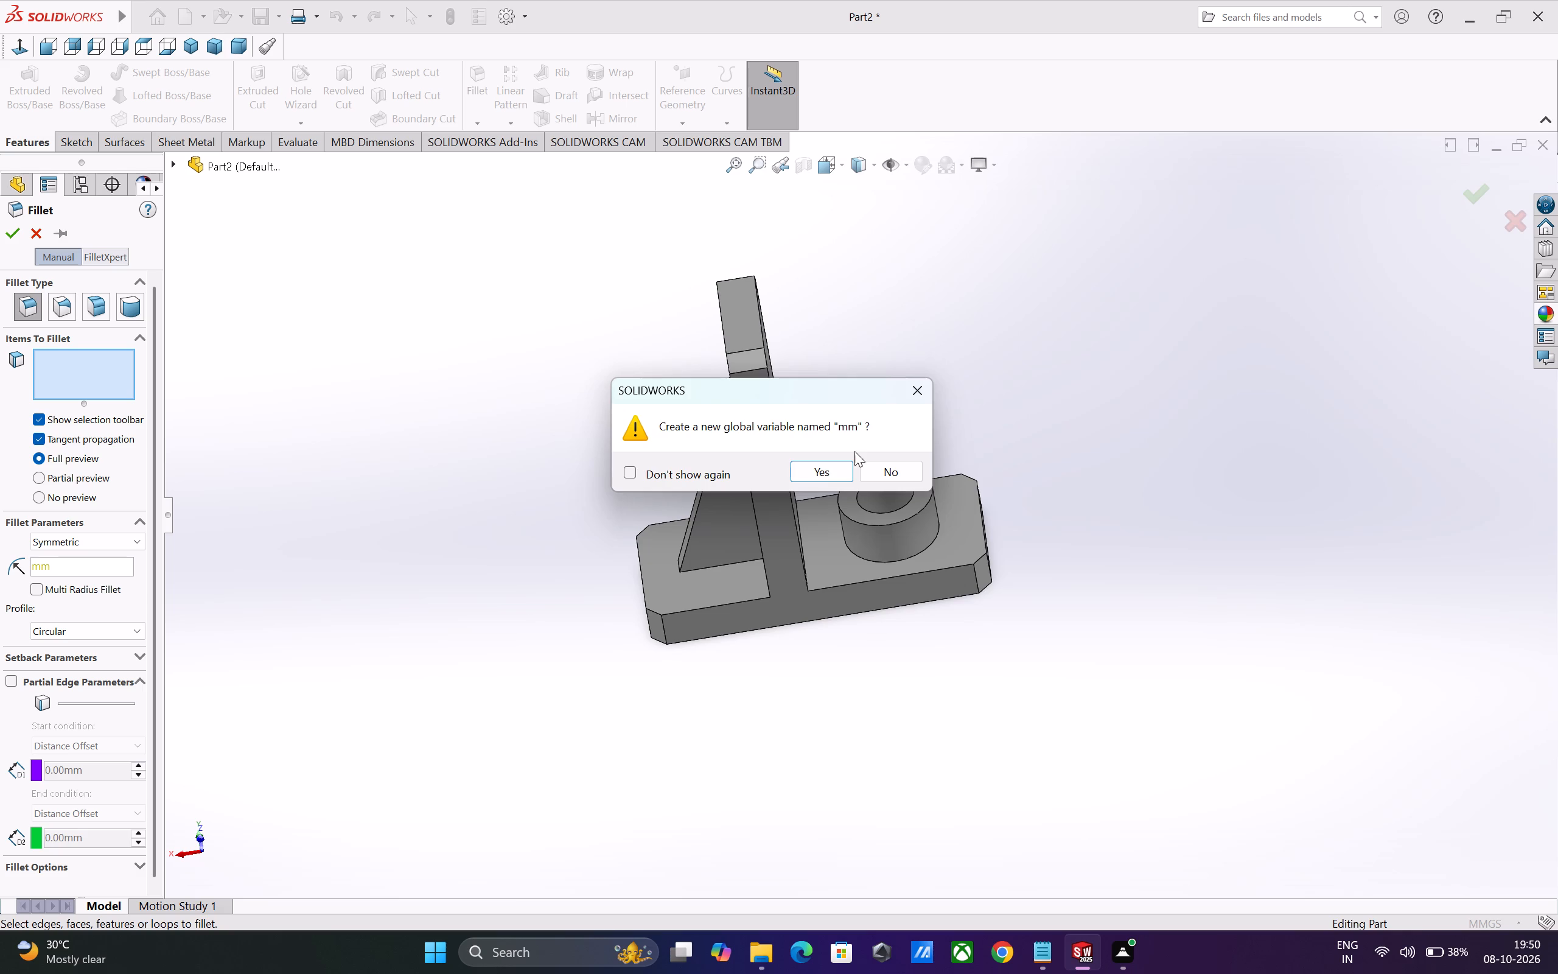
click(833, 474)
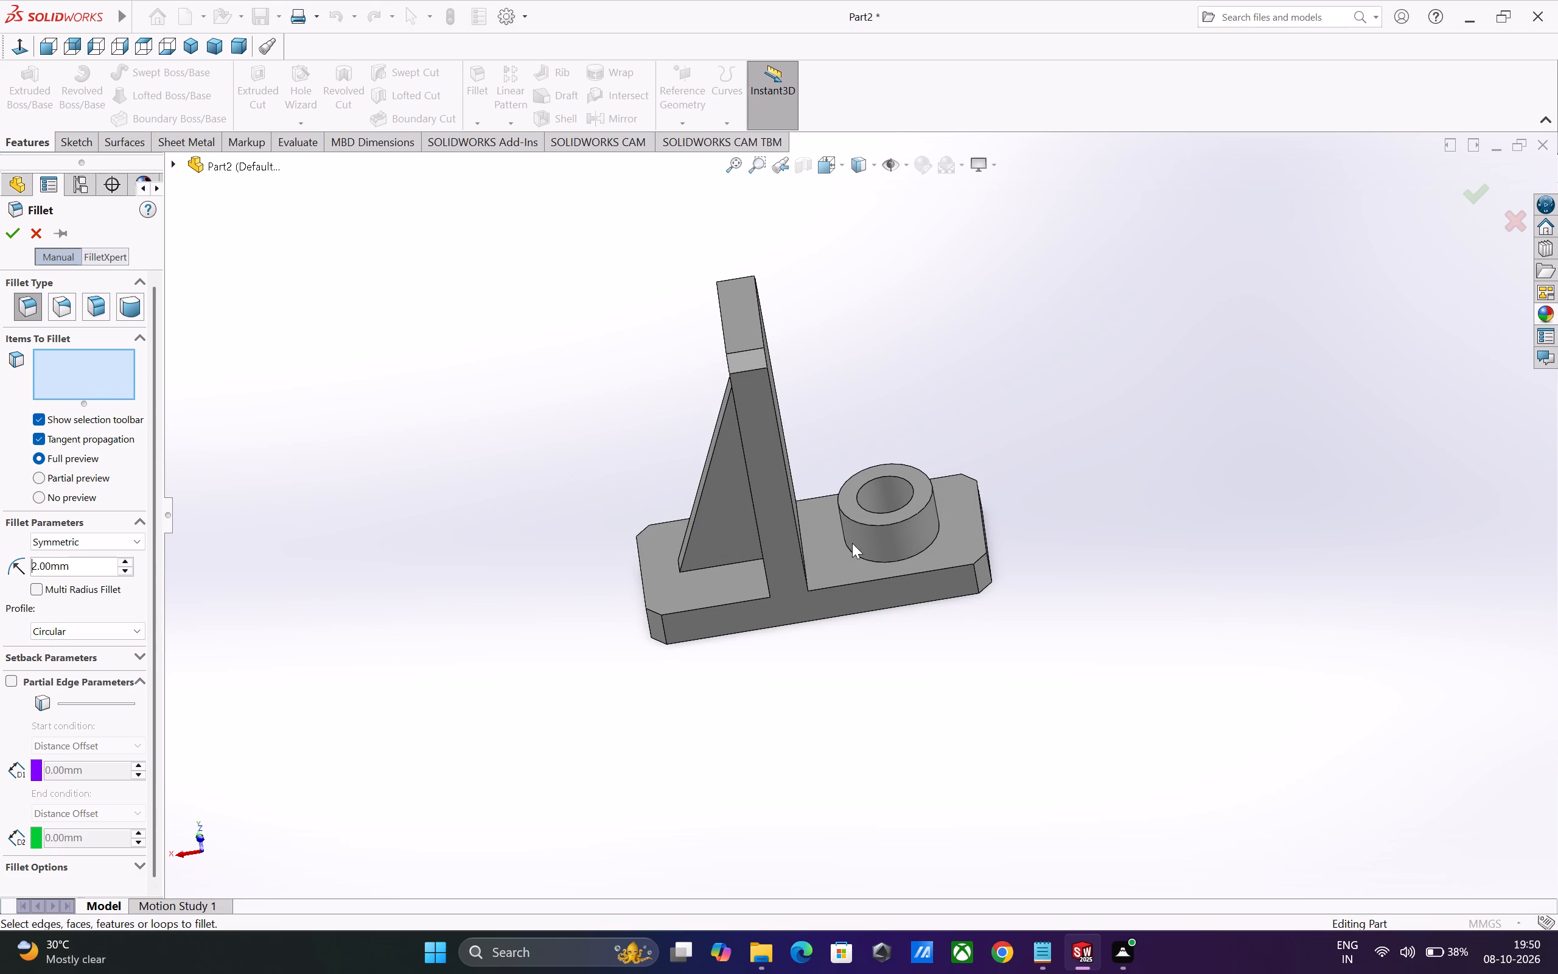
click(874, 579)
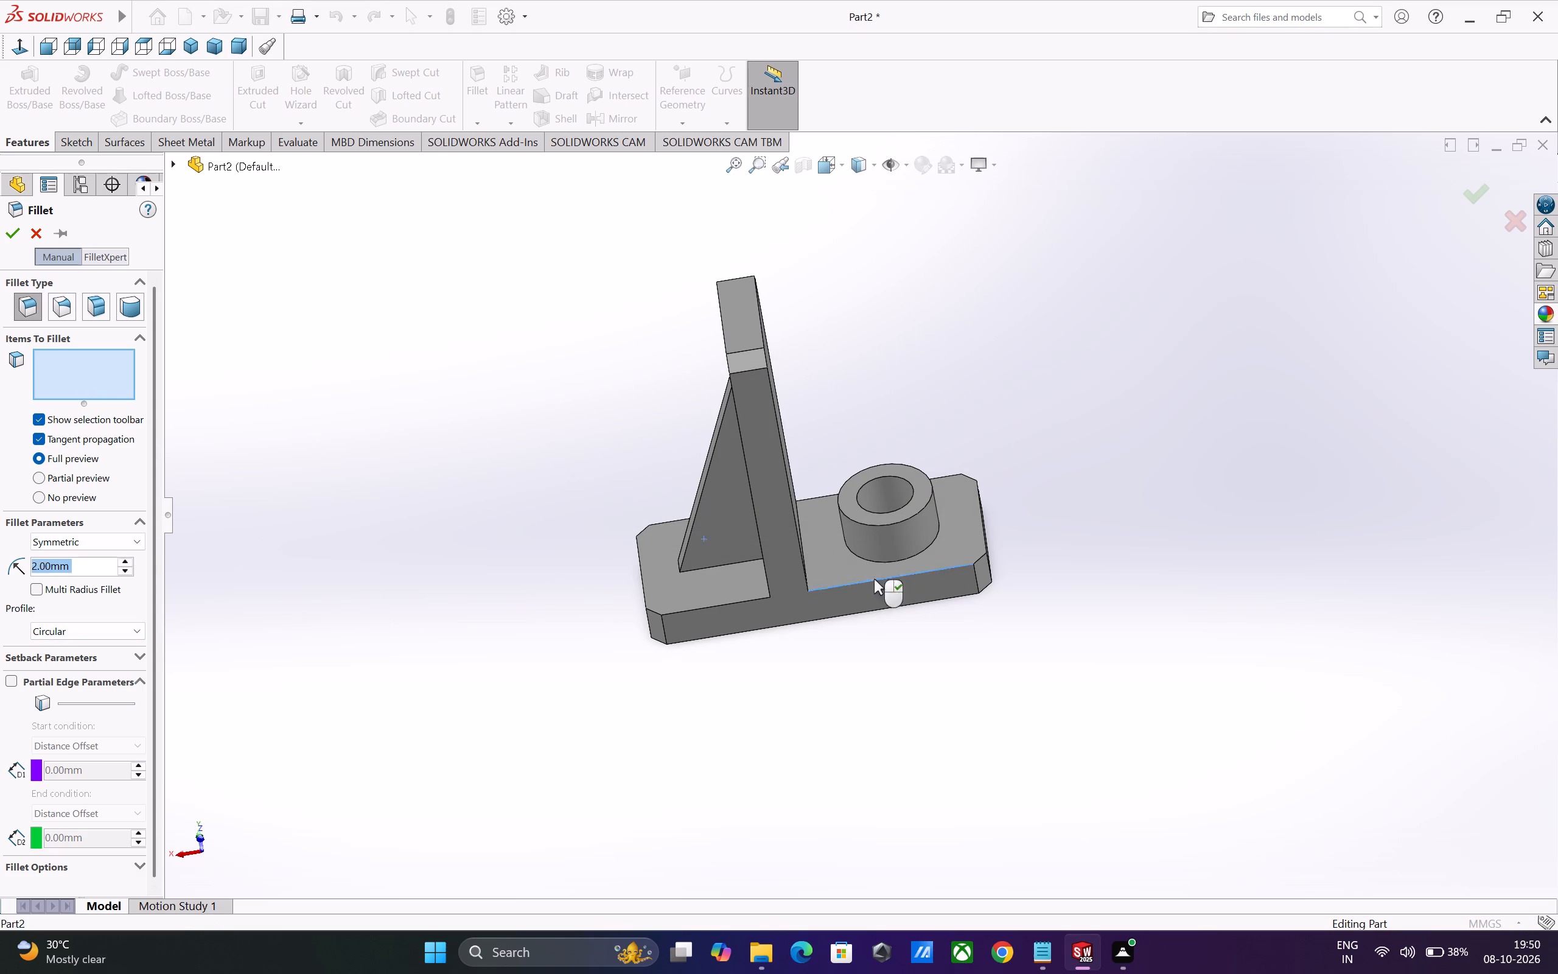
click(16, 238)
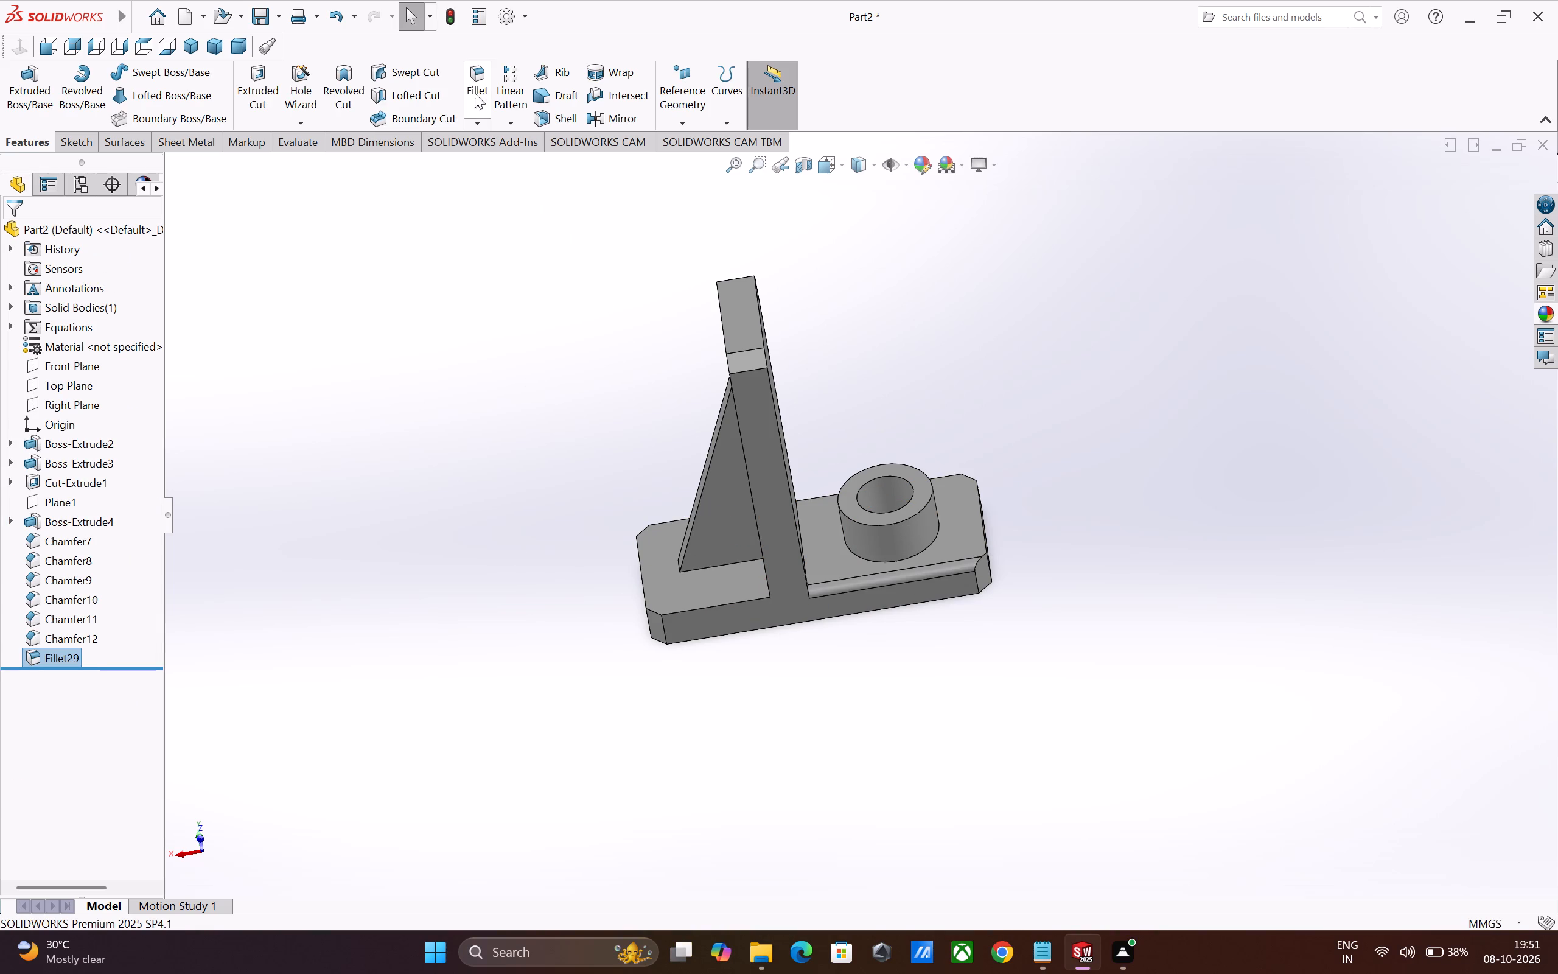
Fillet the base plate's top long edge on the same side, at the rib end, with radius 2 mm.
click(480, 86)
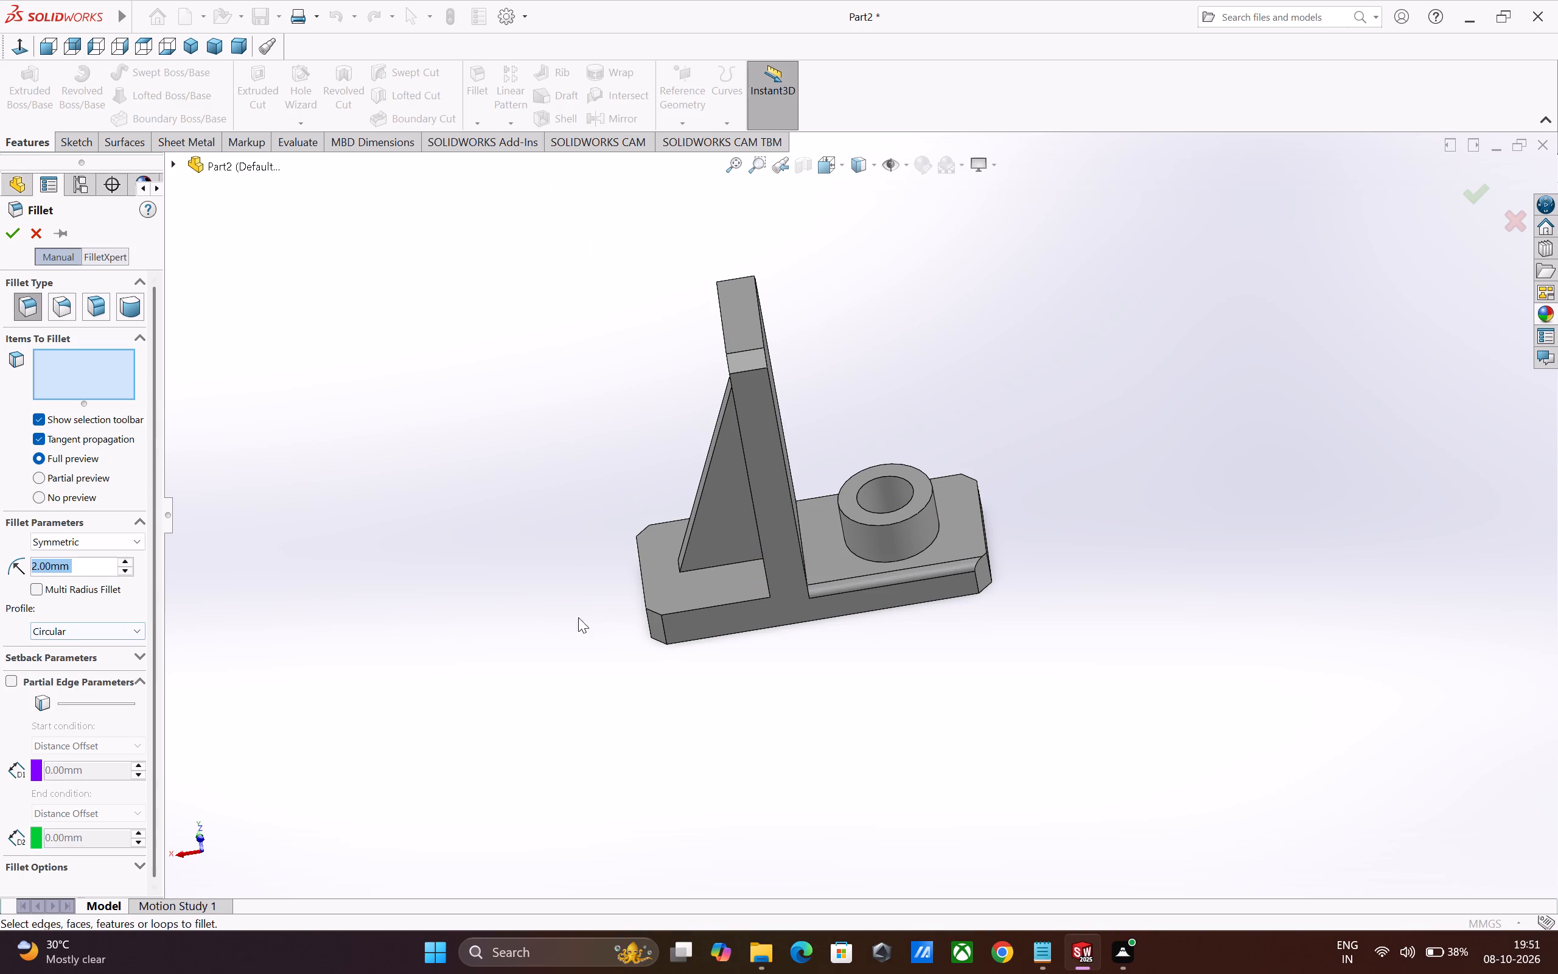
click(729, 603)
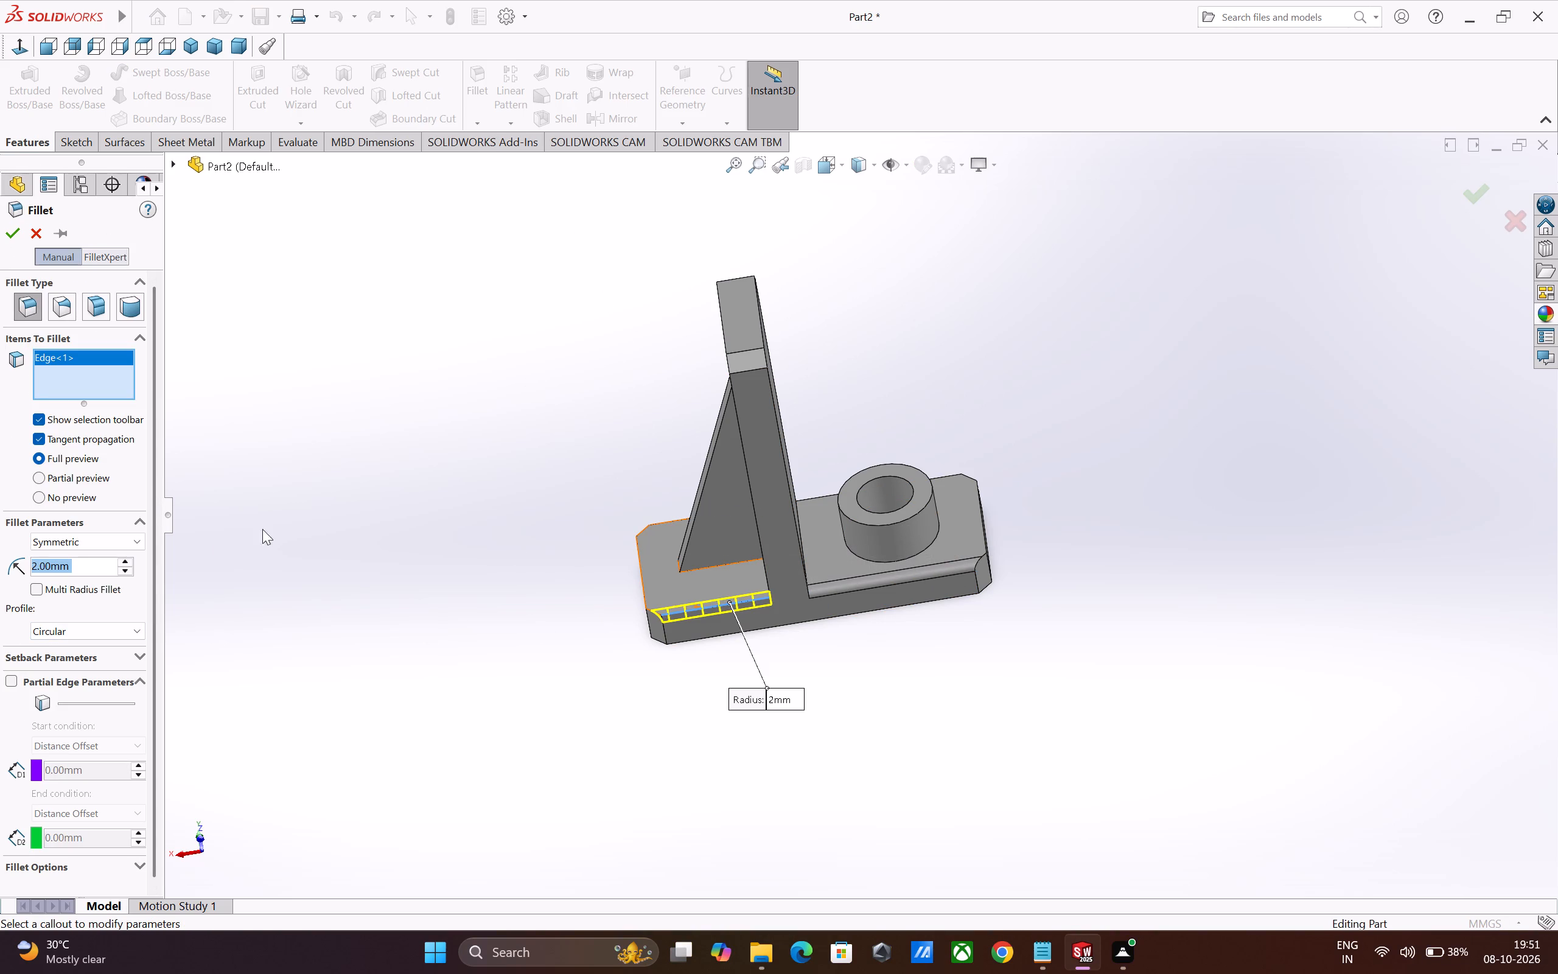
click(18, 236)
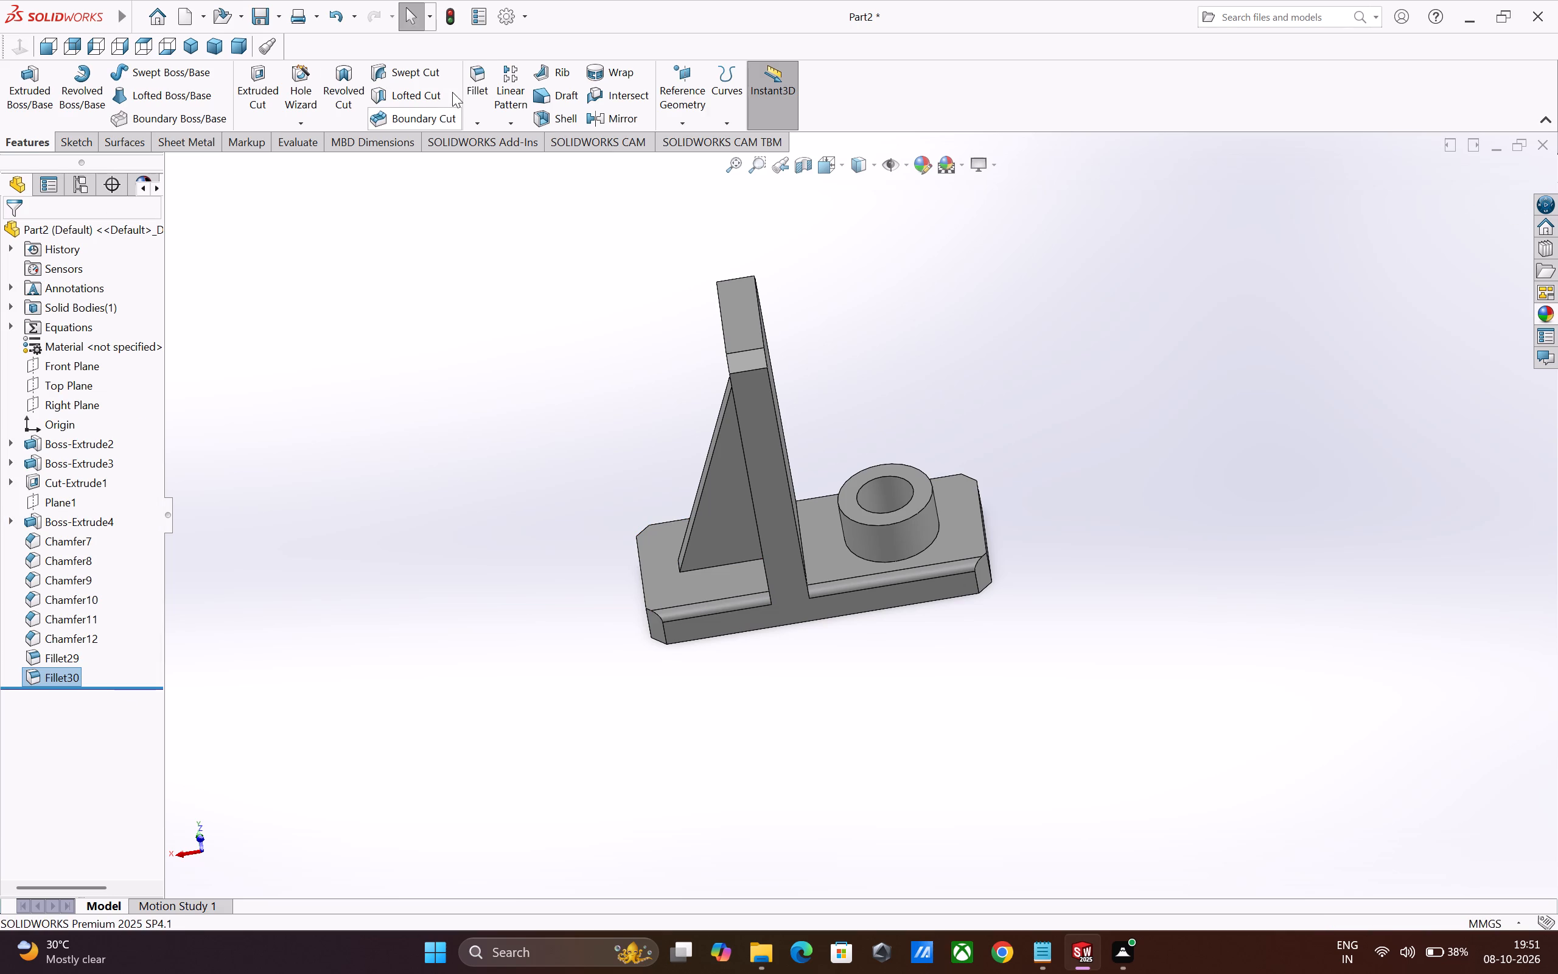
Fillet the base plate's top short edge at the ring boss end with radius 2 mm.
click(484, 84)
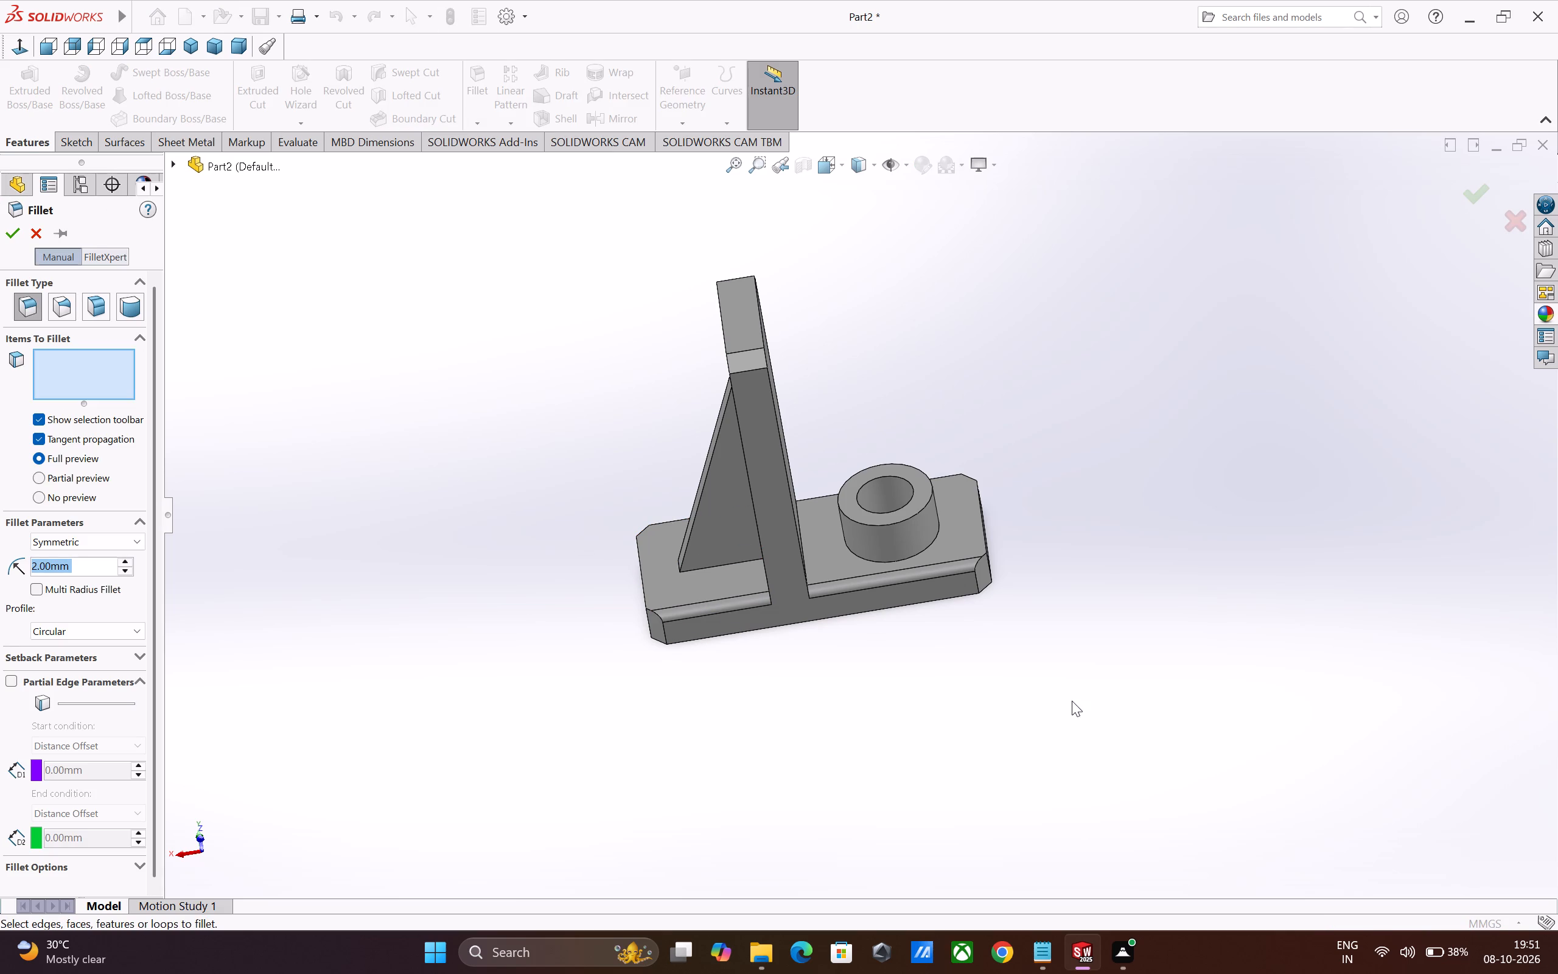
middle_drag(1062, 696, 959, 747)
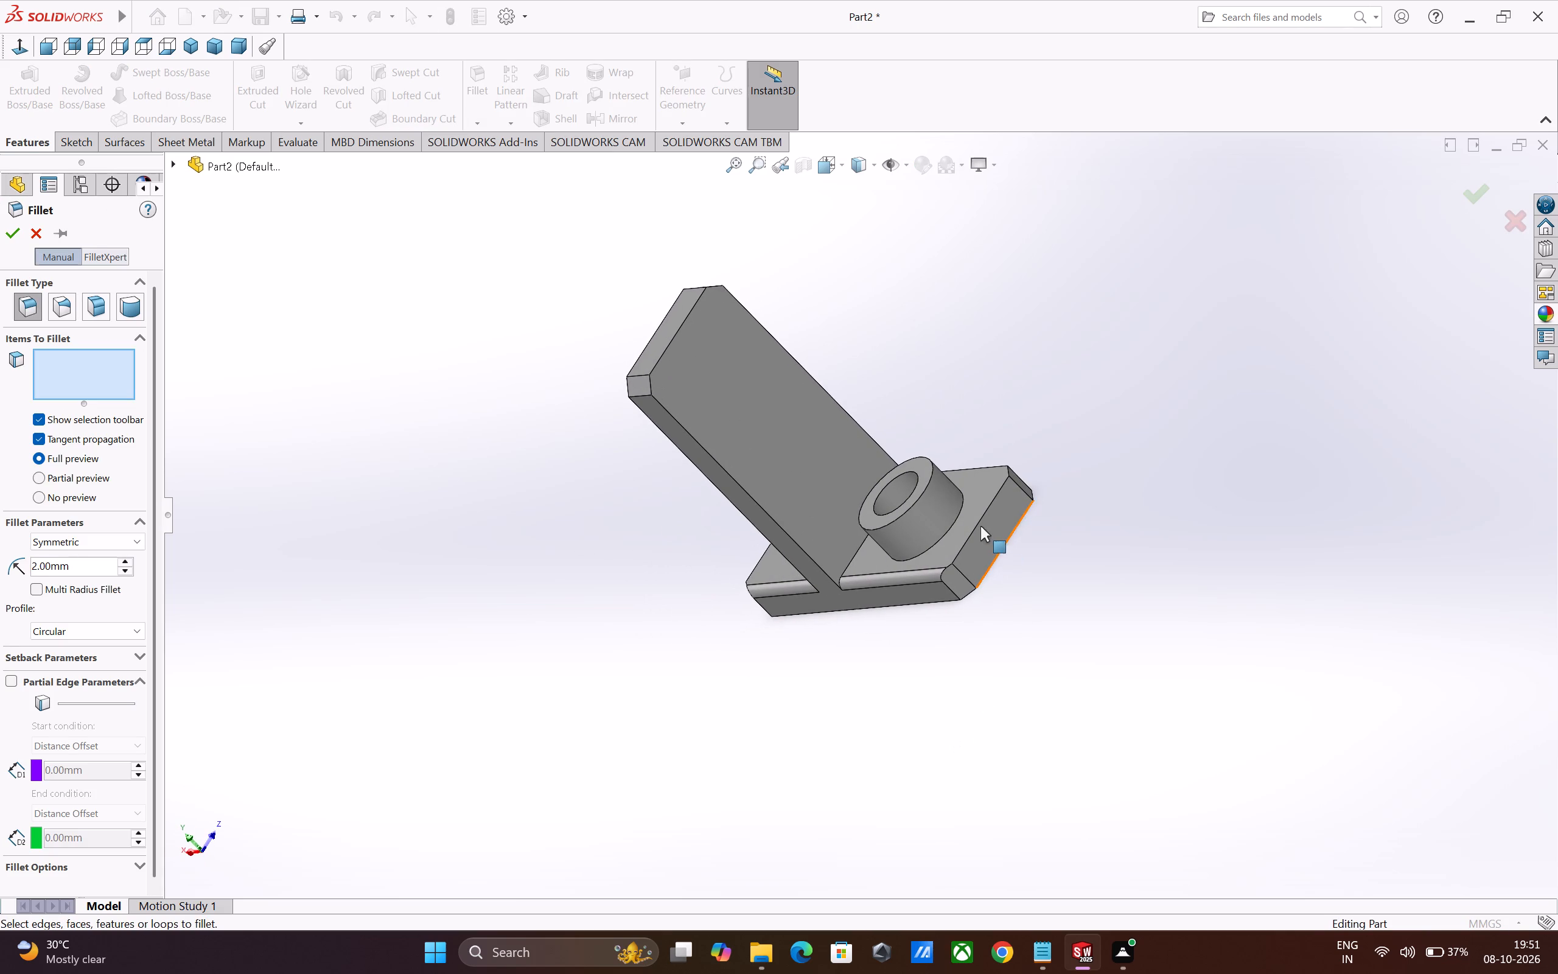
click(974, 525)
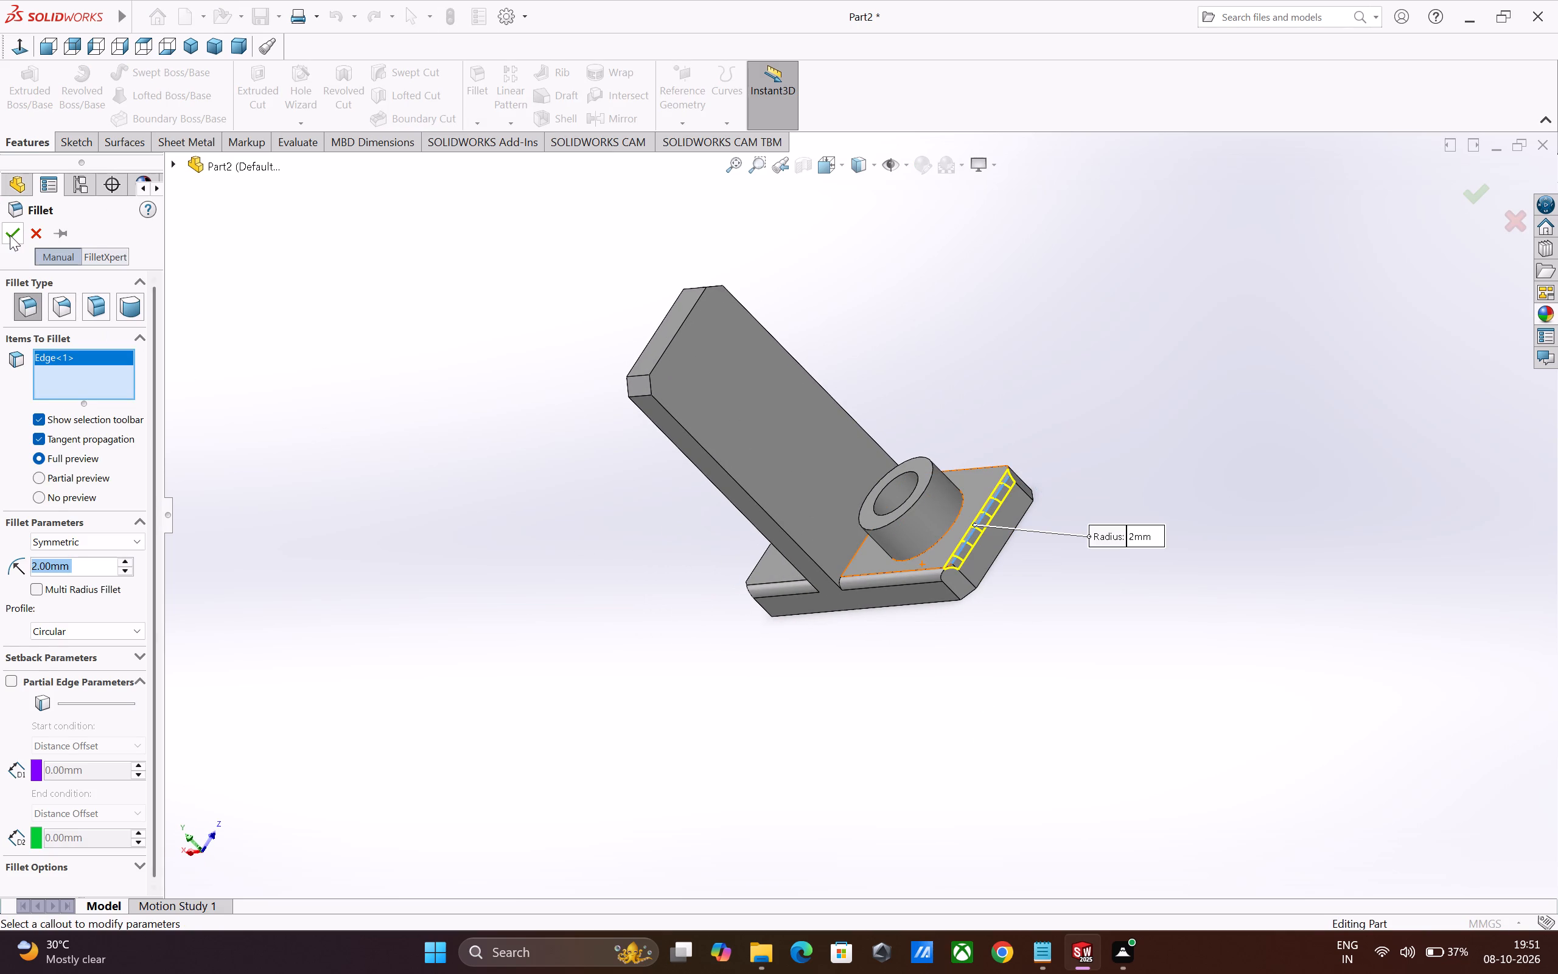
click(10, 235)
Fillet the base plate's opposite top long edge beside the ring boss with radius 2 mm.
middle_drag(1069, 534, 1052, 695)
click(478, 86)
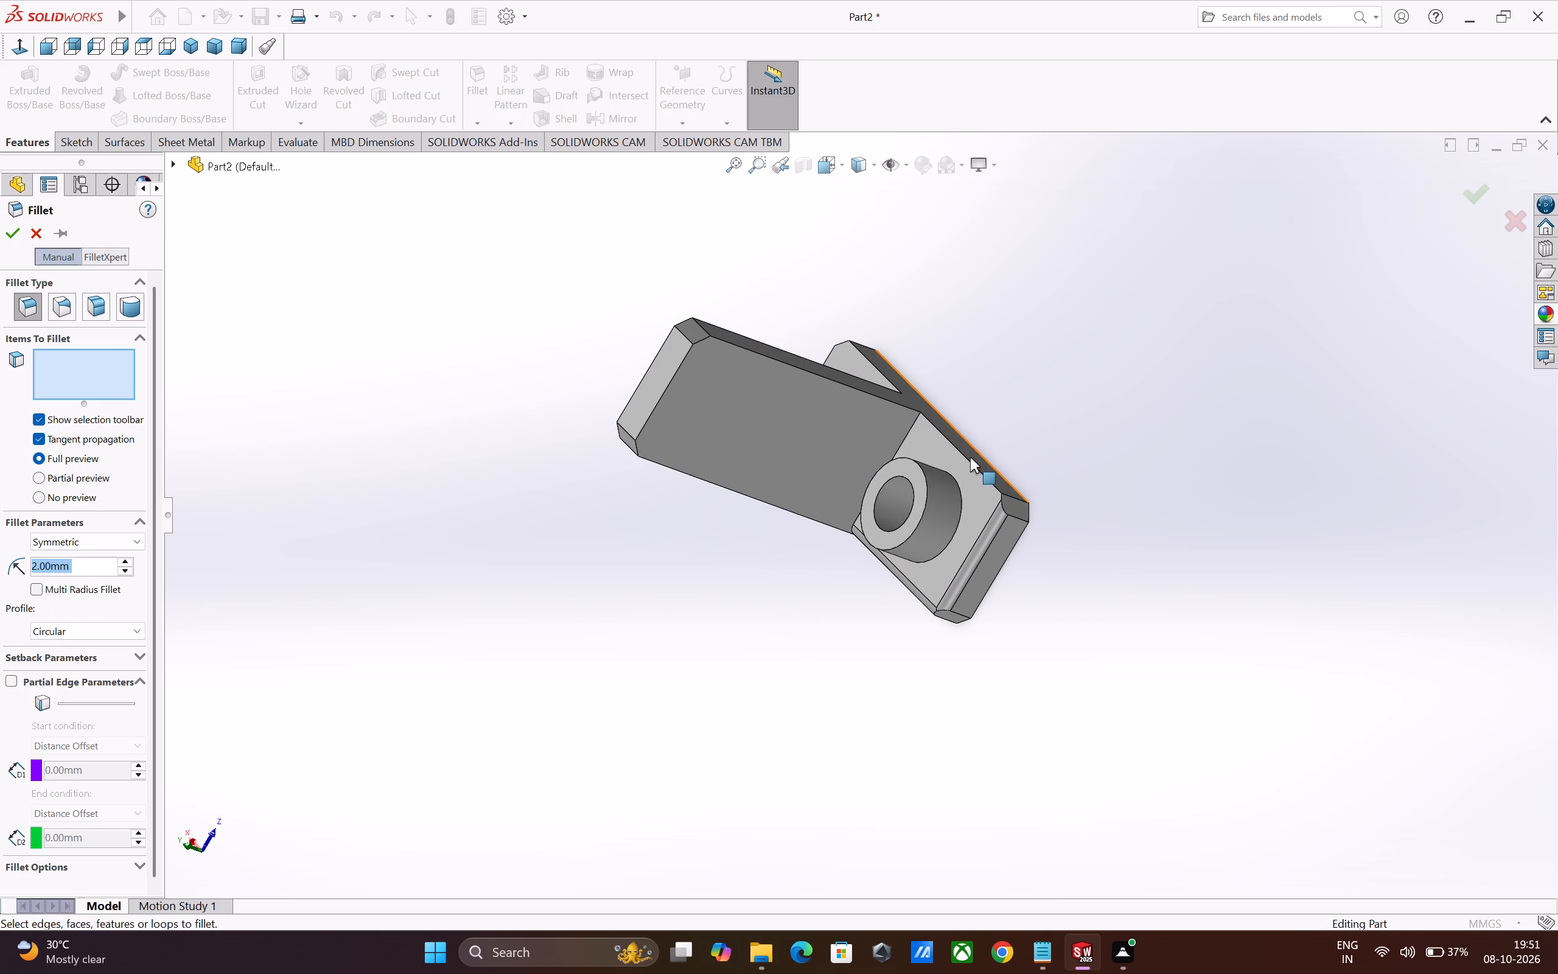
click(968, 460)
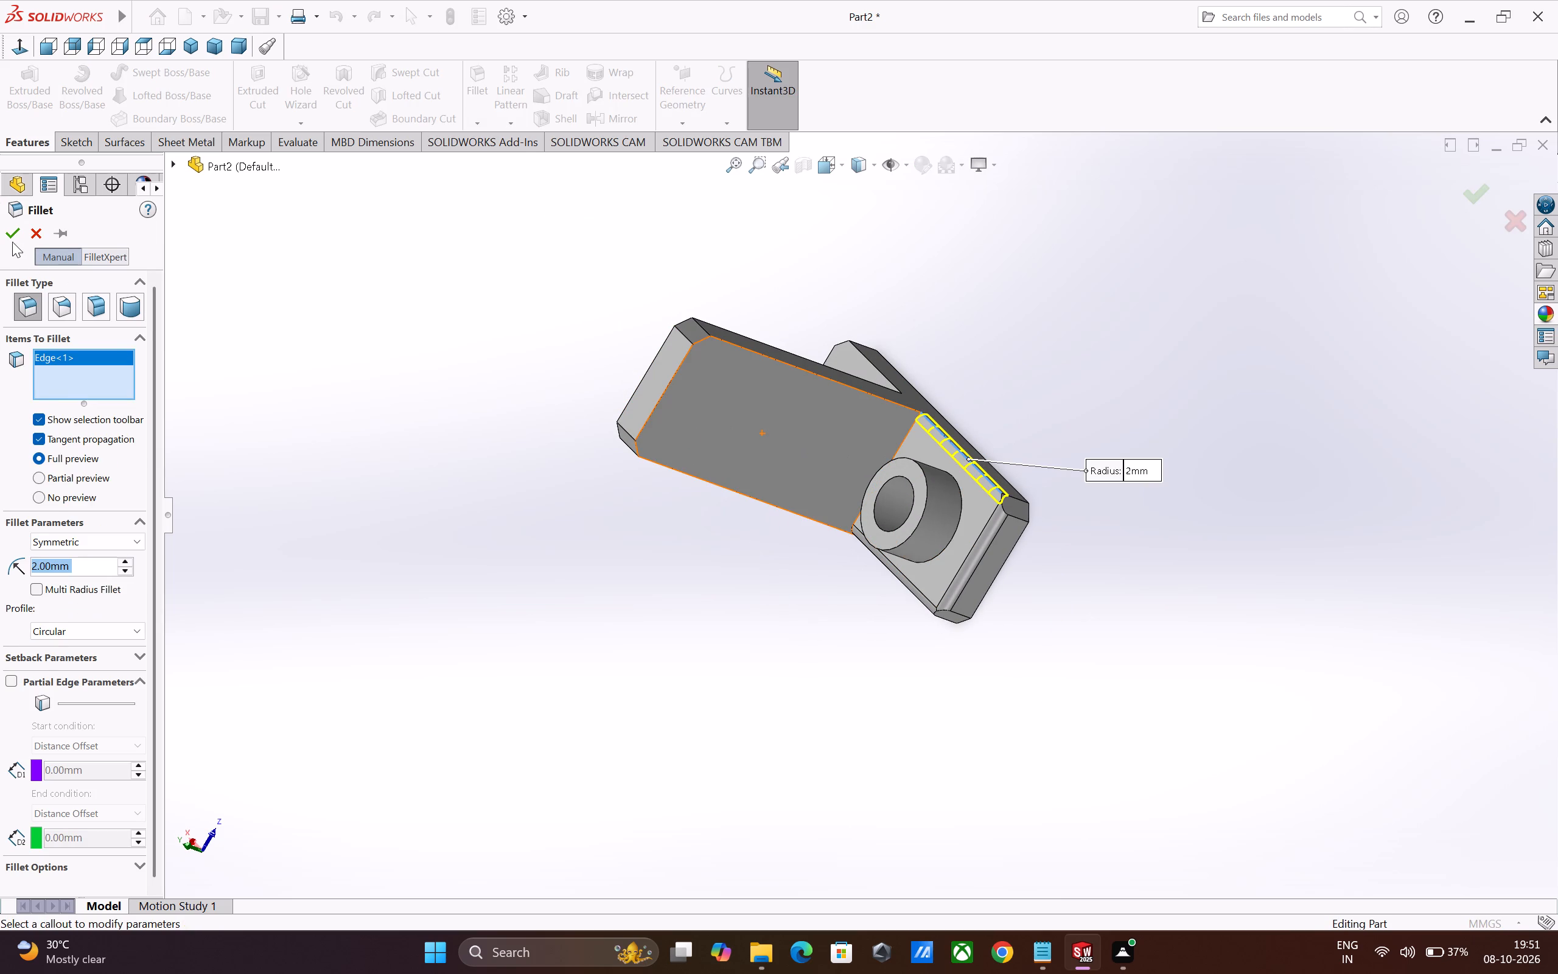
click(12, 234)
Fillet the base plate's remaining top long edge at the rib end with radius 2 mm.
middle_drag(1079, 428, 1075, 465)
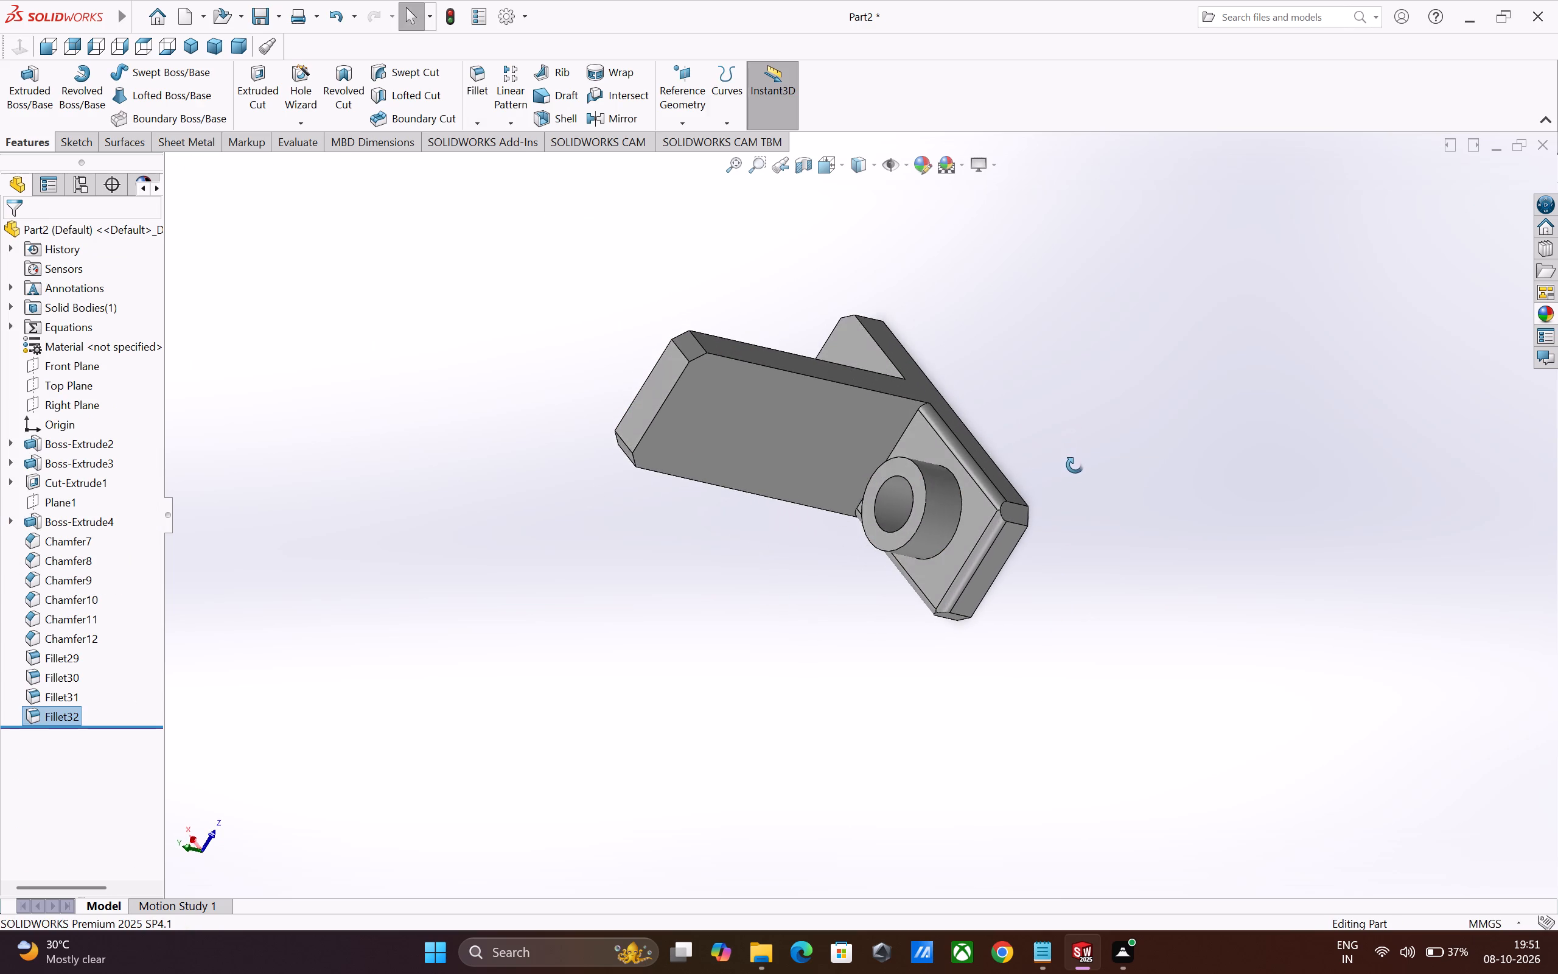
middle_drag(1075, 465, 1211, 427)
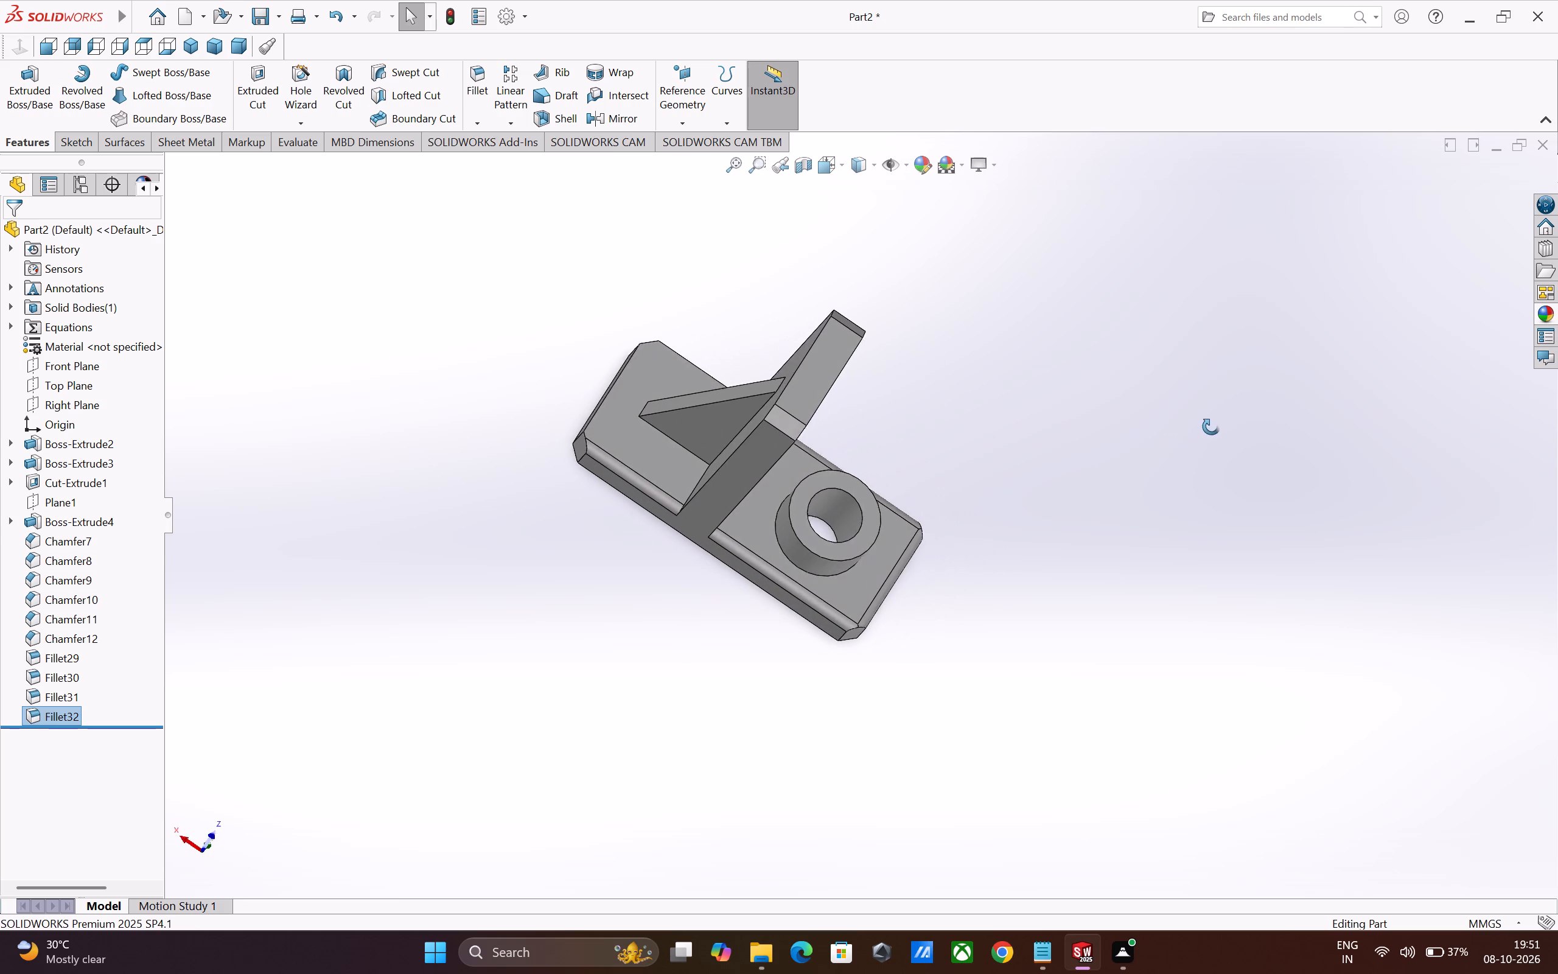
middle_drag(1211, 427, 1144, 598)
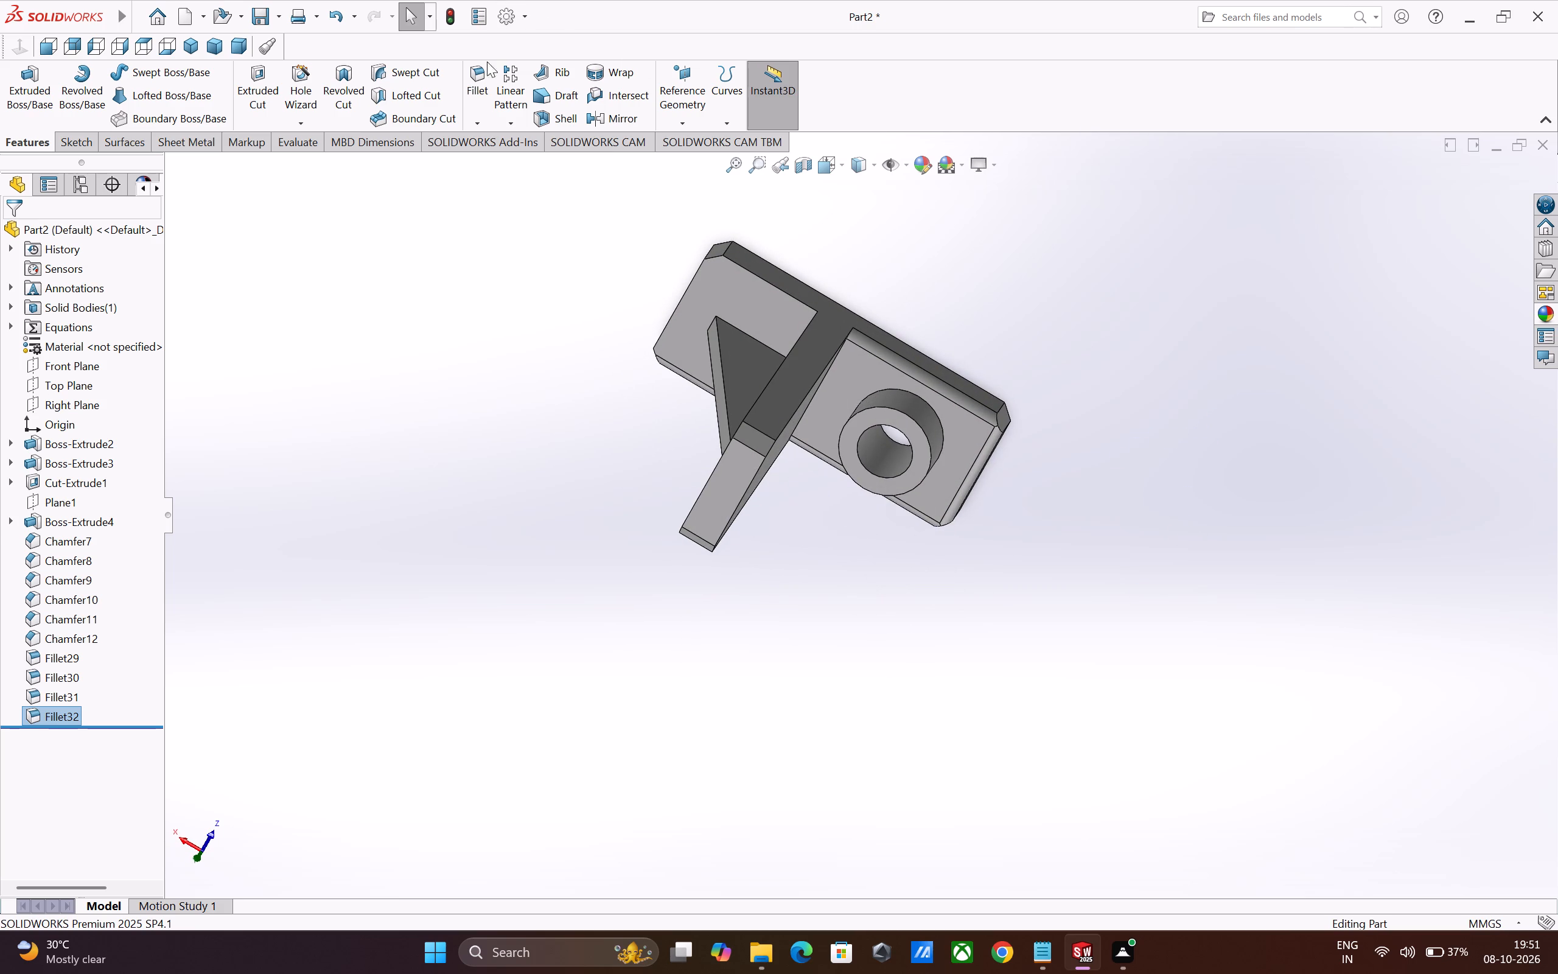
click(482, 75)
scroll(934, 734, up, 2)
scroll(800, 264, down, 3)
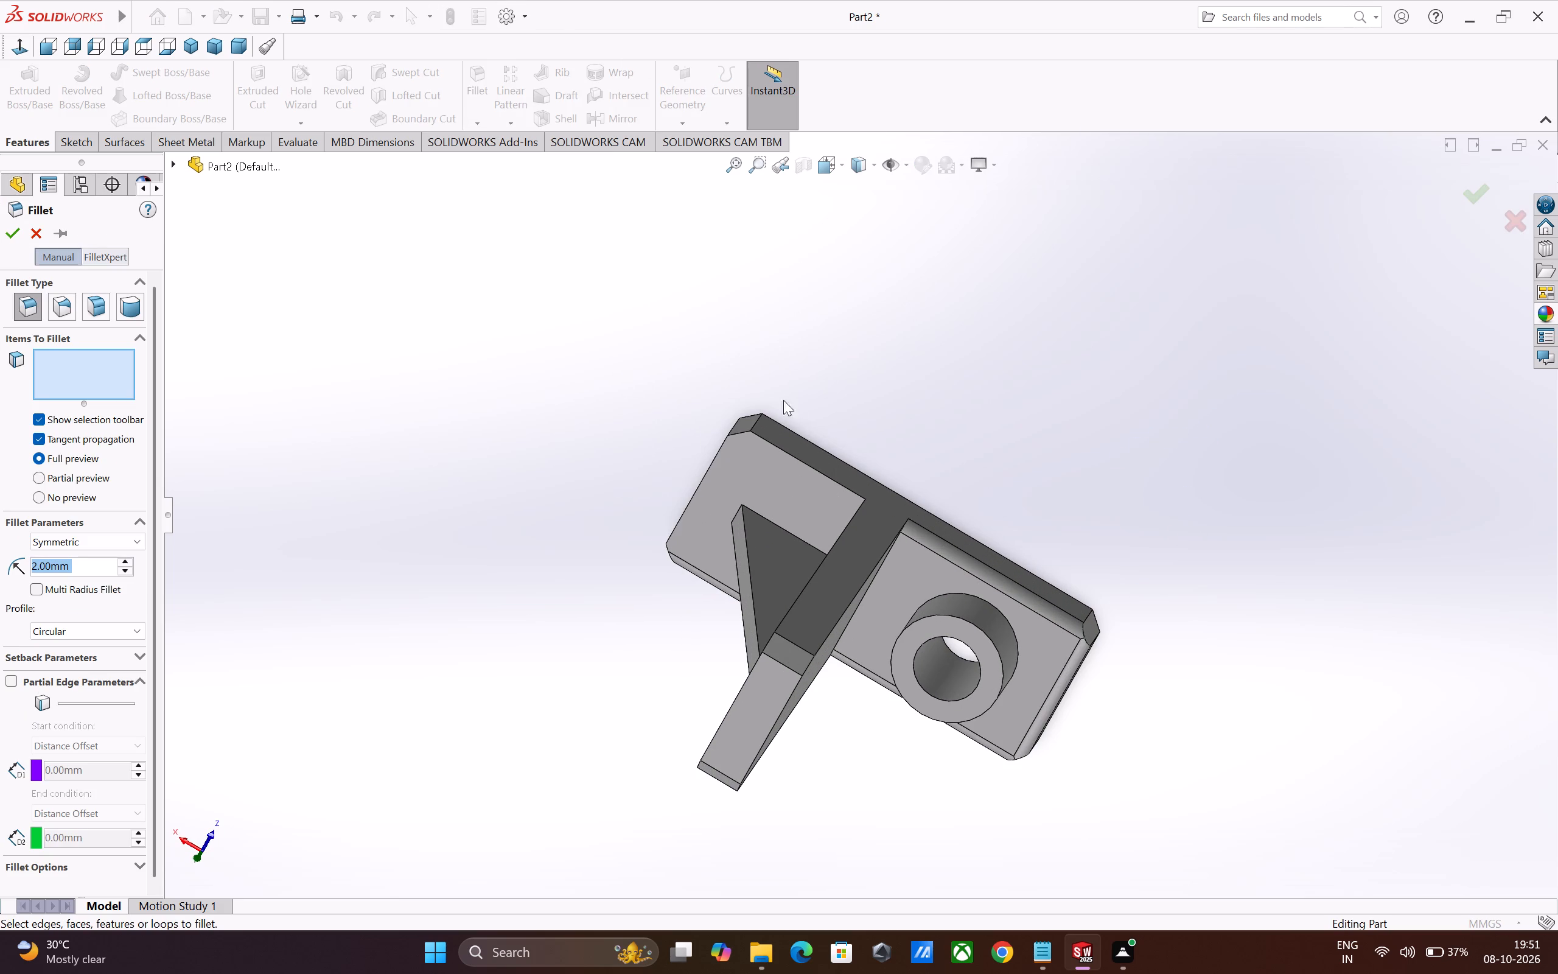
click(828, 478)
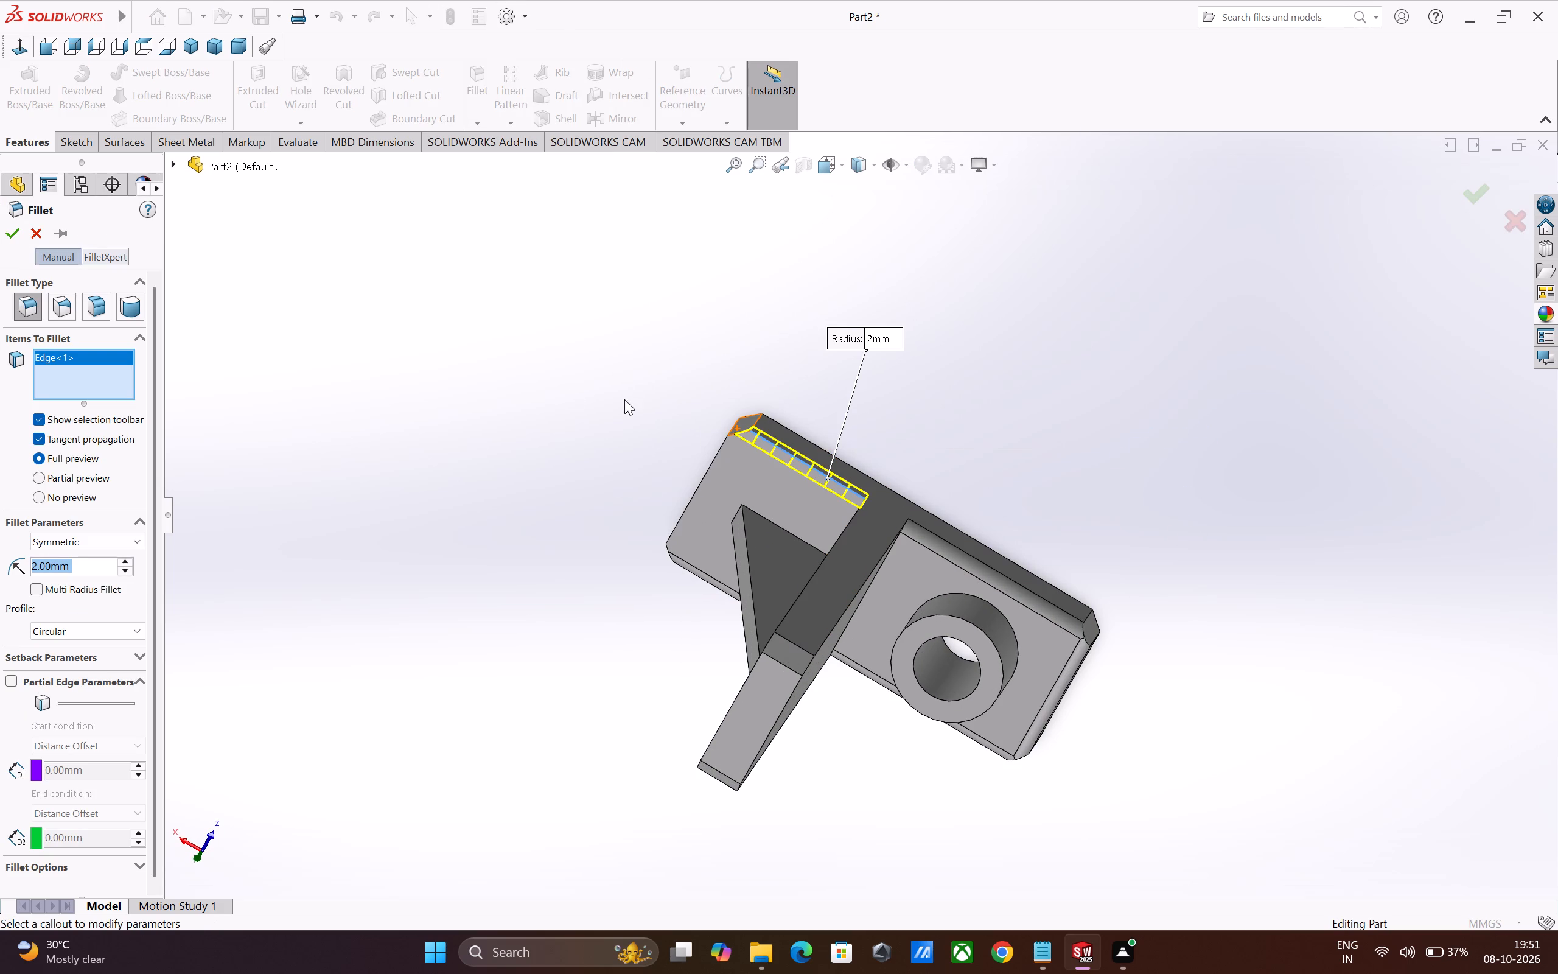
click(5, 239)
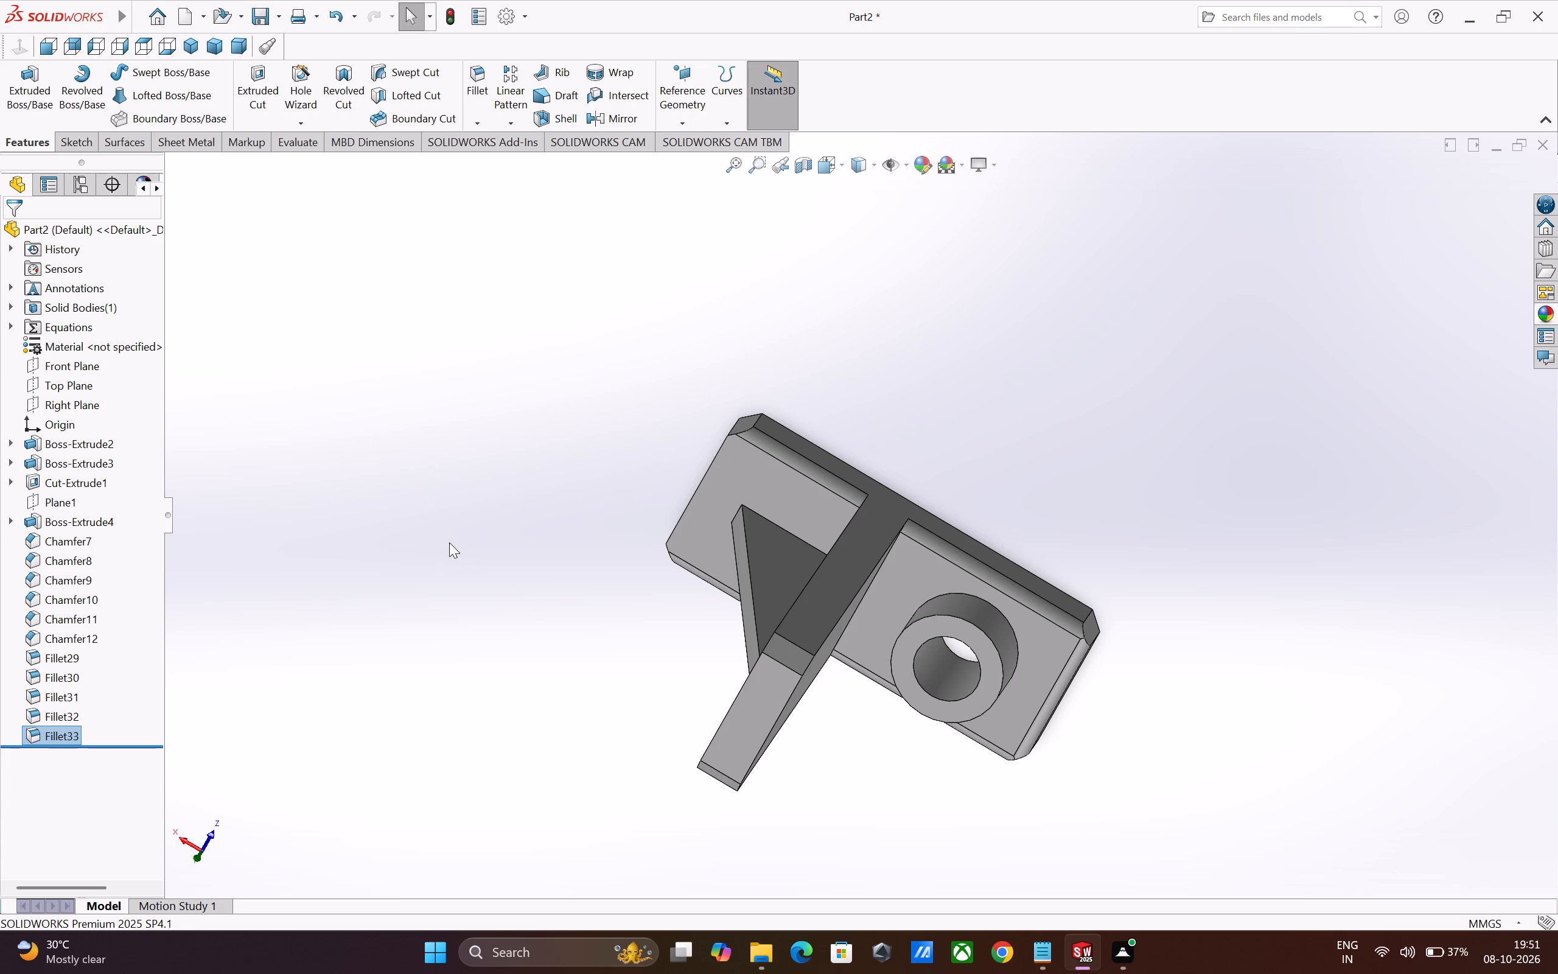
Fillet the base plate's top short edge at the rib end with radius 2 mm.
middle_drag(453, 540, 581, 447)
click(474, 71)
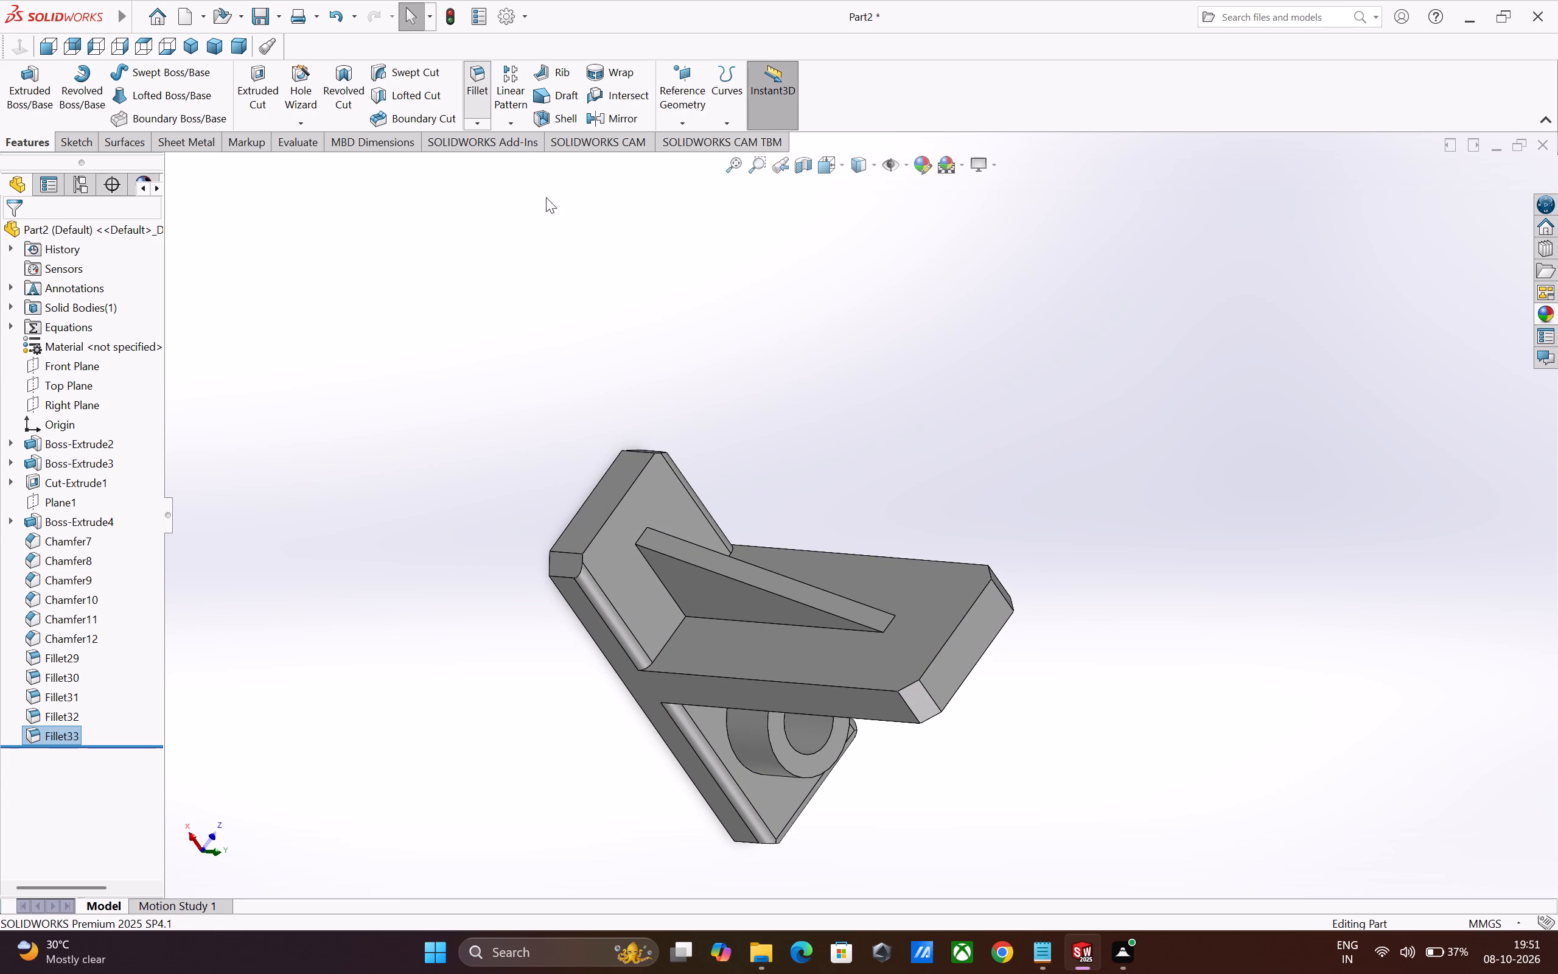
click(609, 516)
click(14, 235)
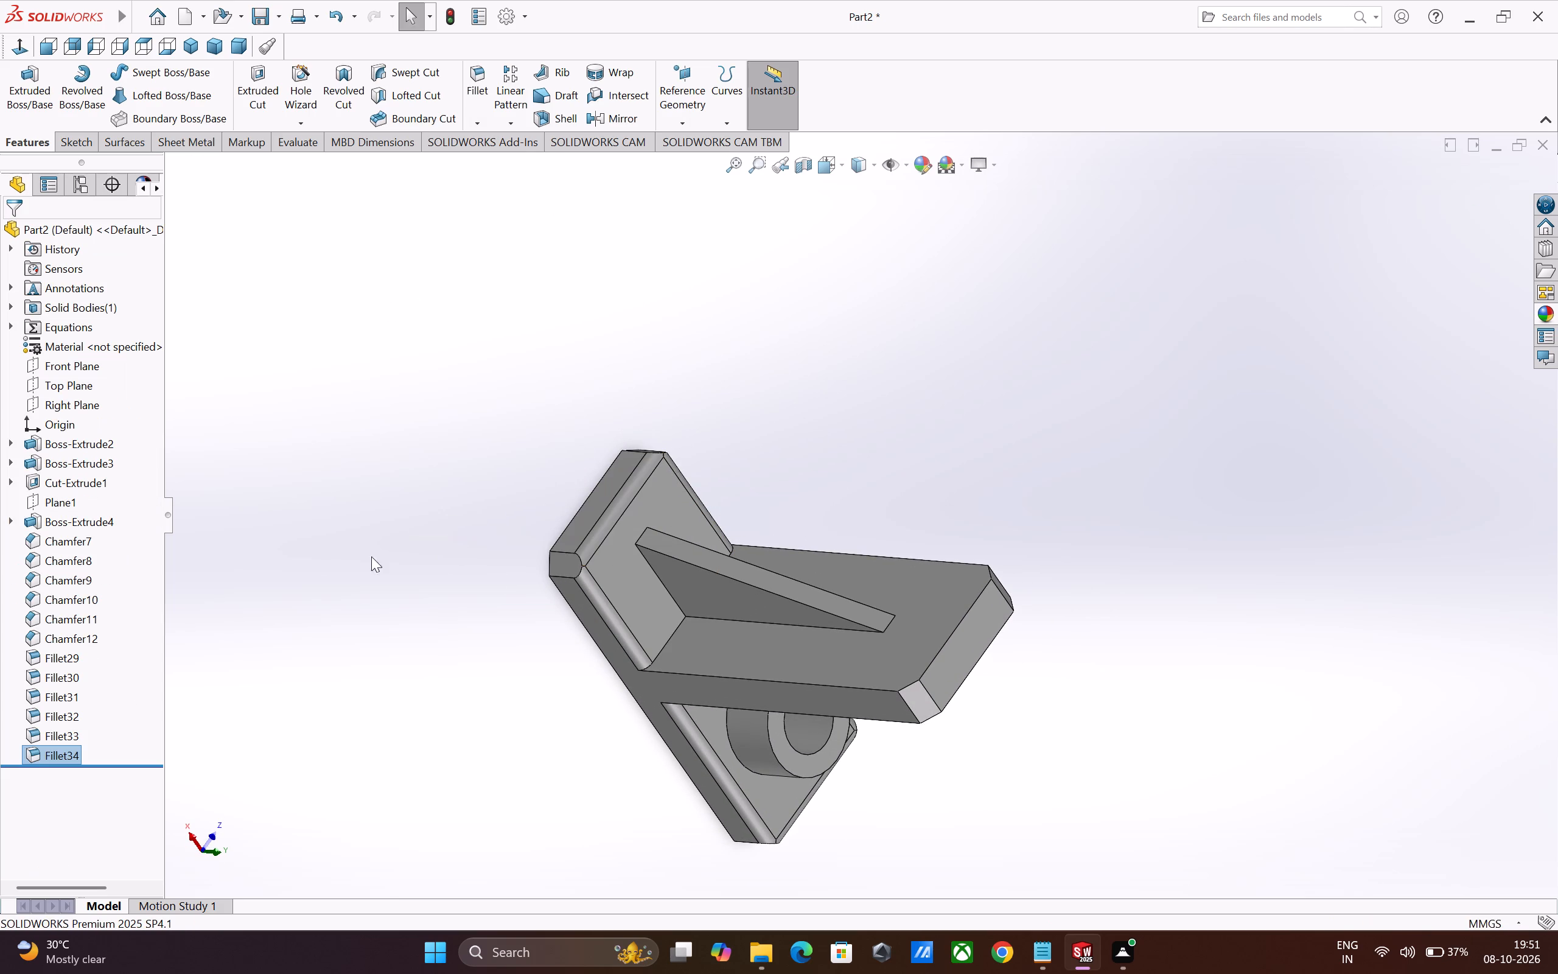
Fillet the inner edge where the upright plate meets the base plate on the ring boss side with radius 2 mm.
middle_drag(416, 574, 358, 433)
scroll(413, 511, up, 3)
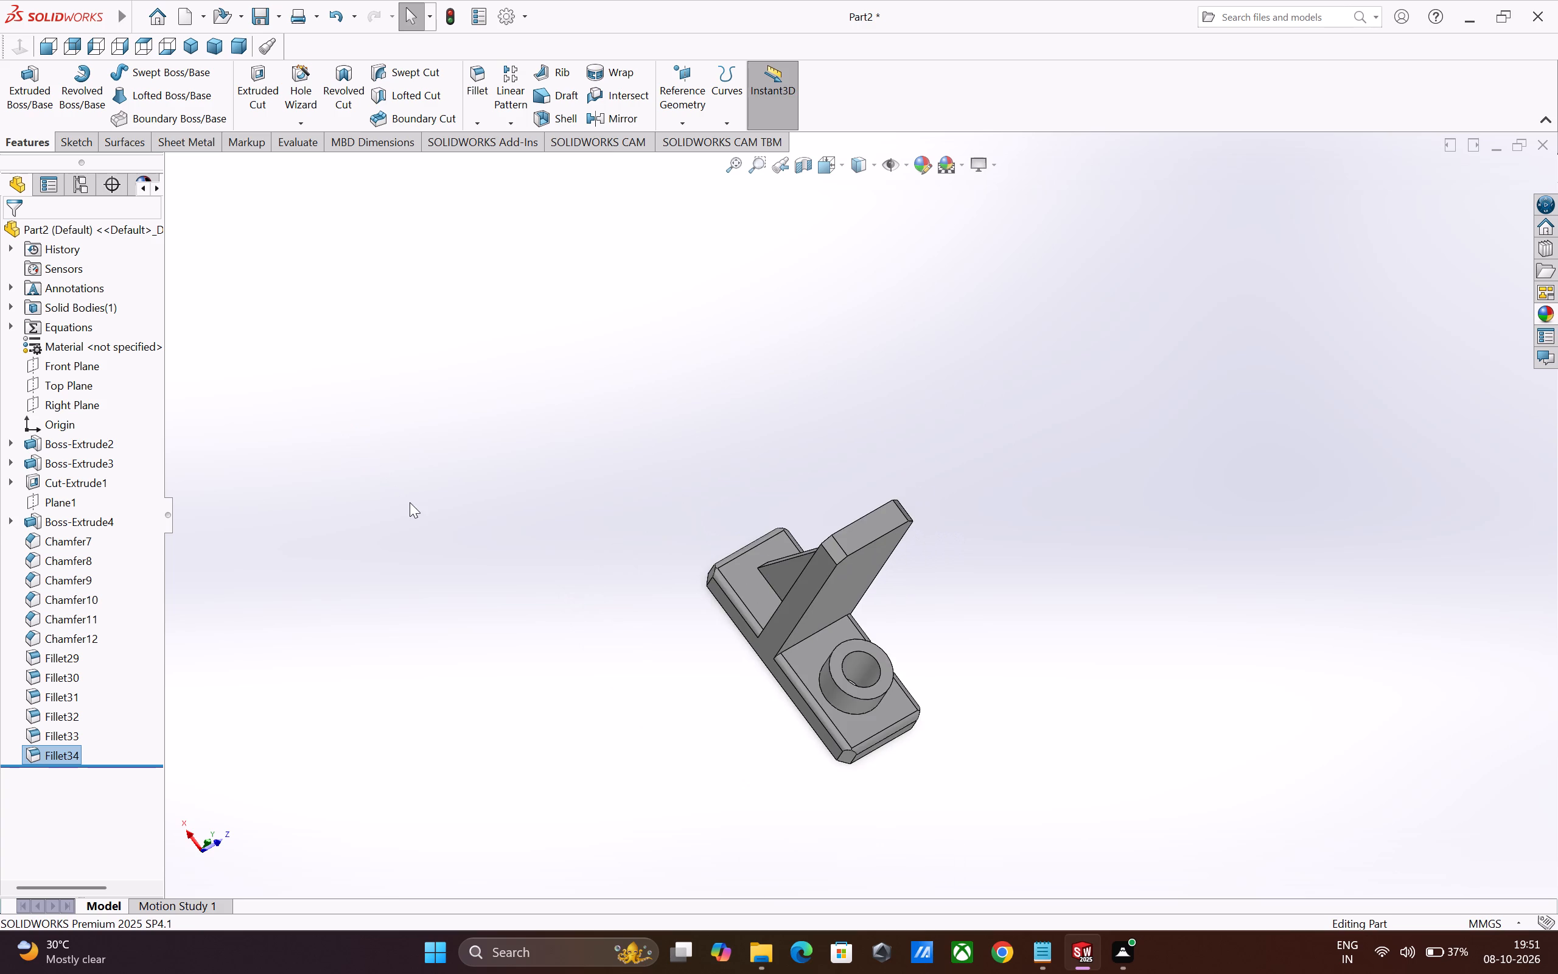
scroll(731, 749, down, 2)
scroll(714, 735, up, 2)
scroll(796, 717, down, 2)
scroll(873, 647, down, 1)
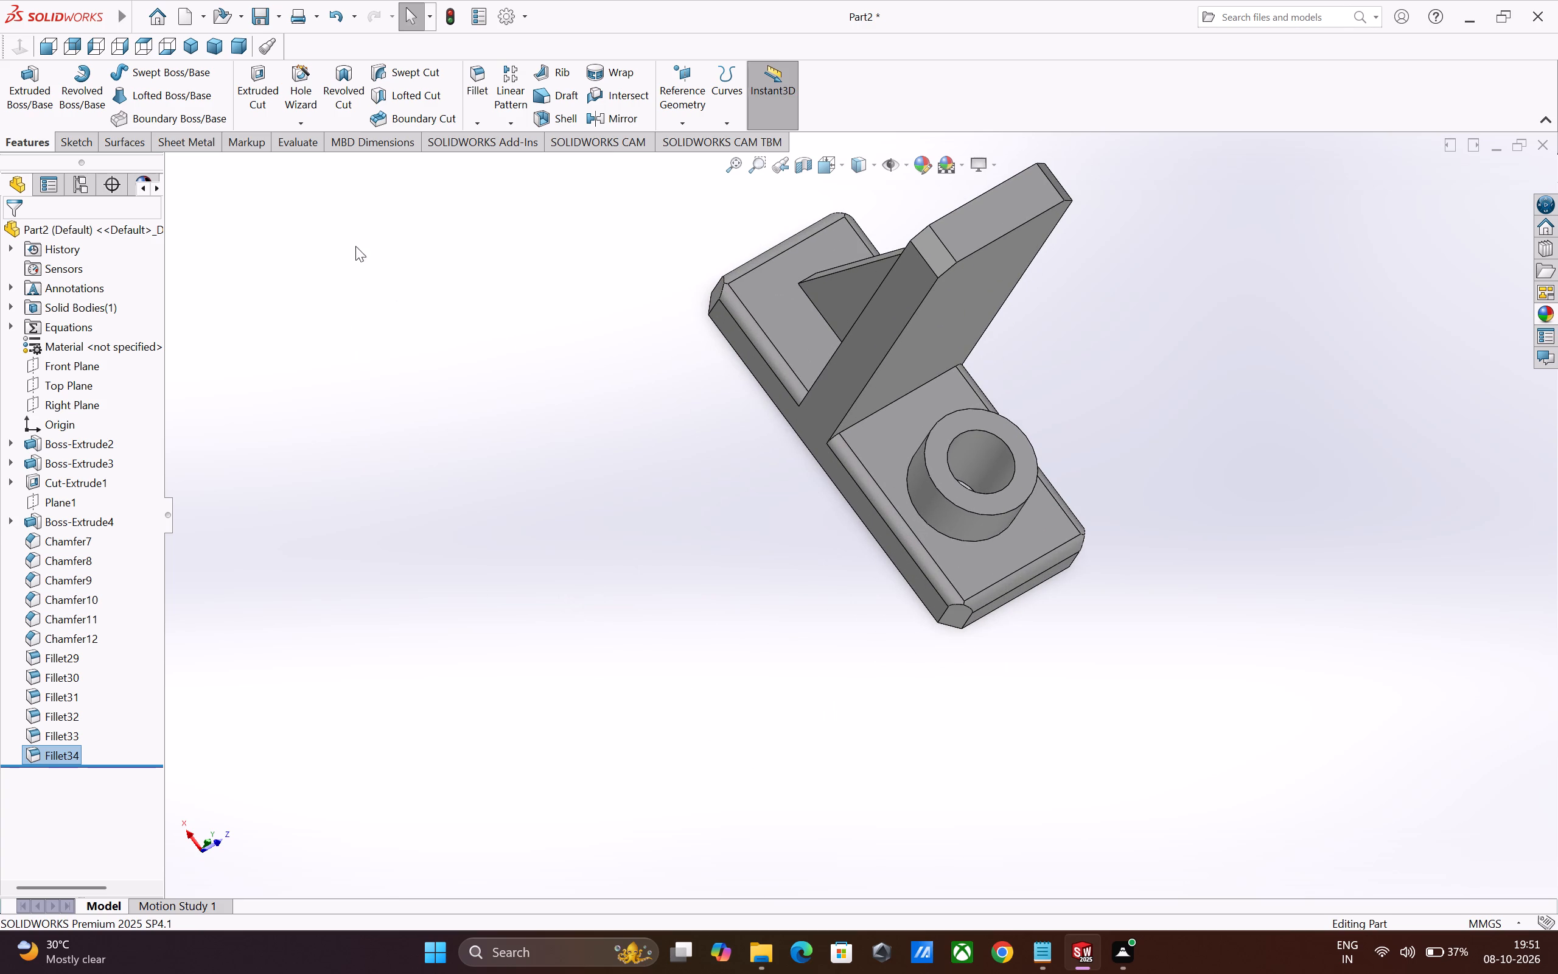
click(475, 79)
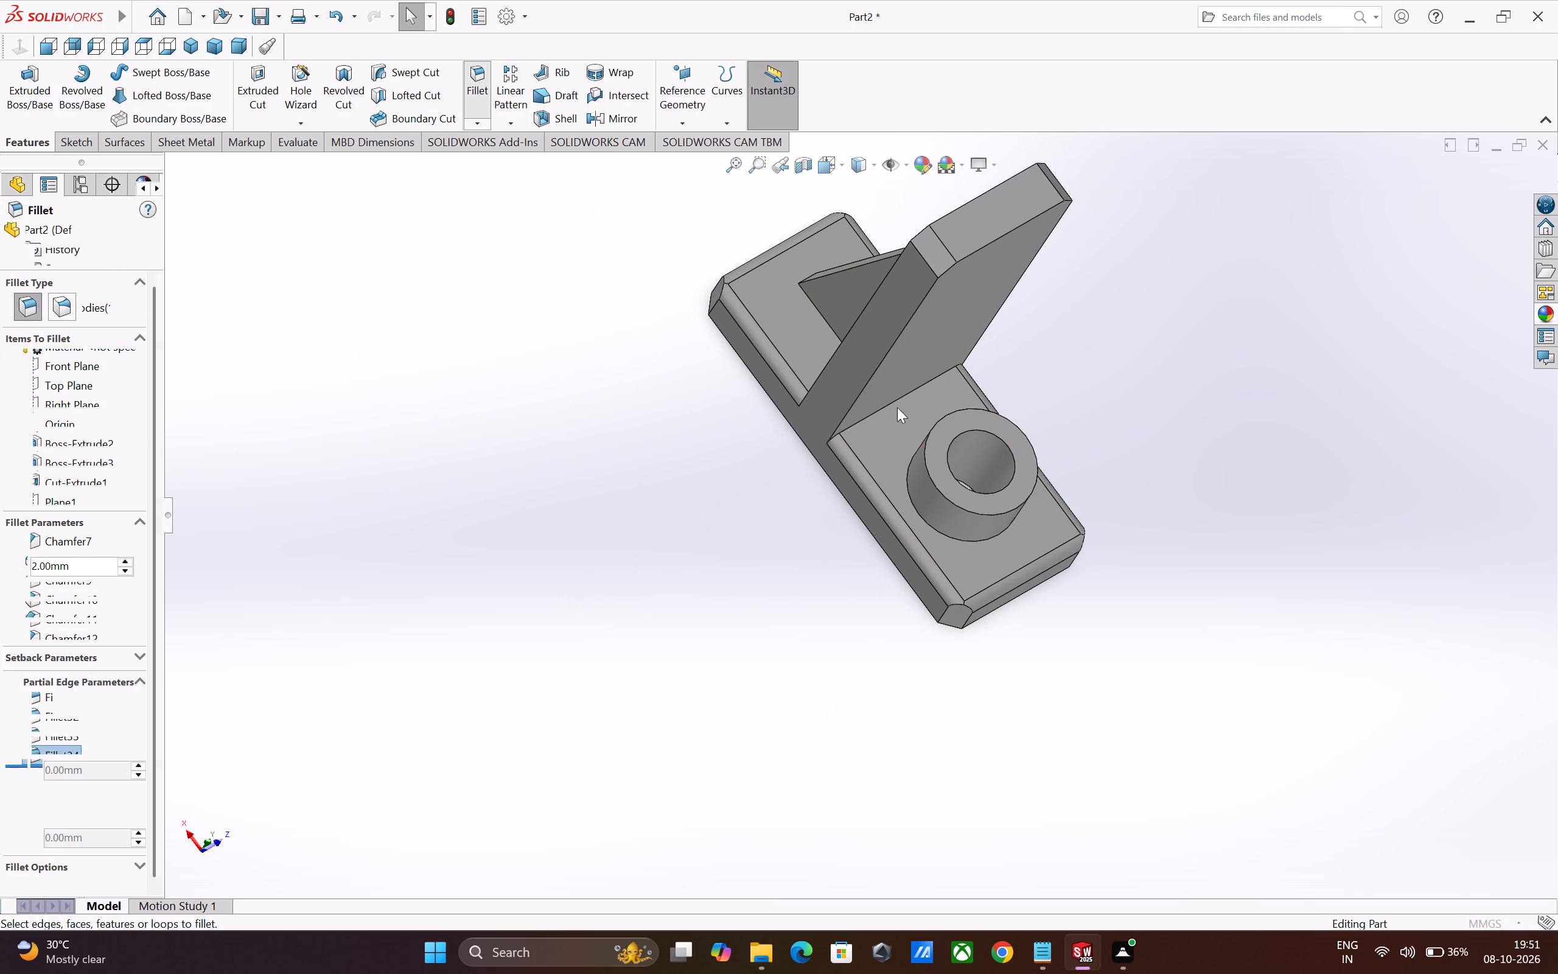
click(896, 399)
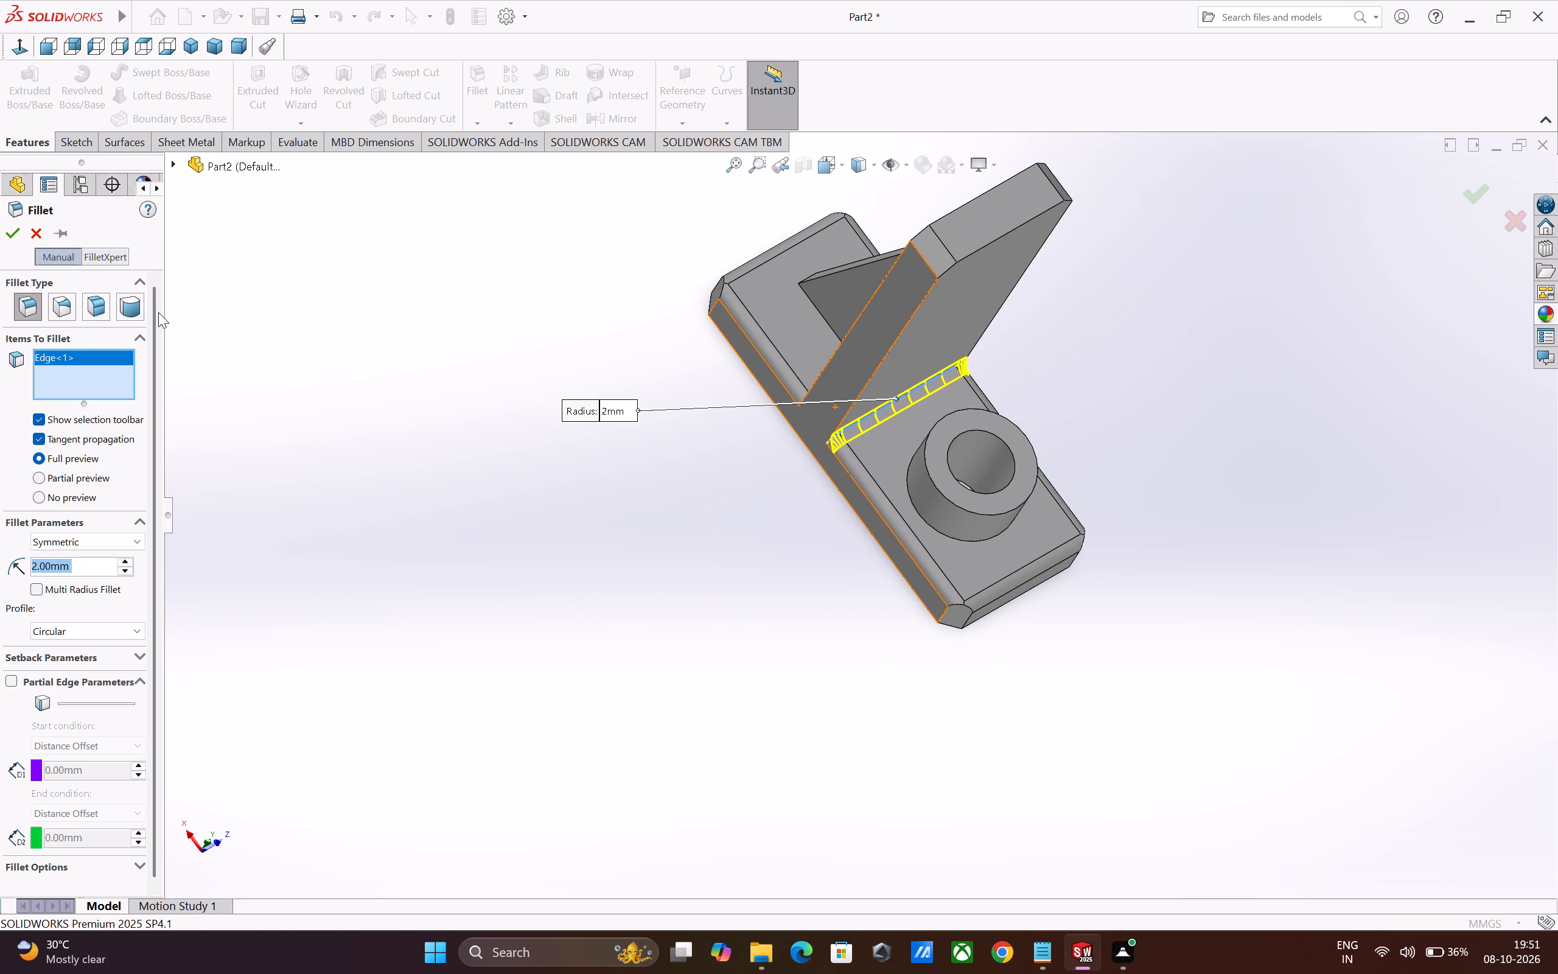
click(16, 231)
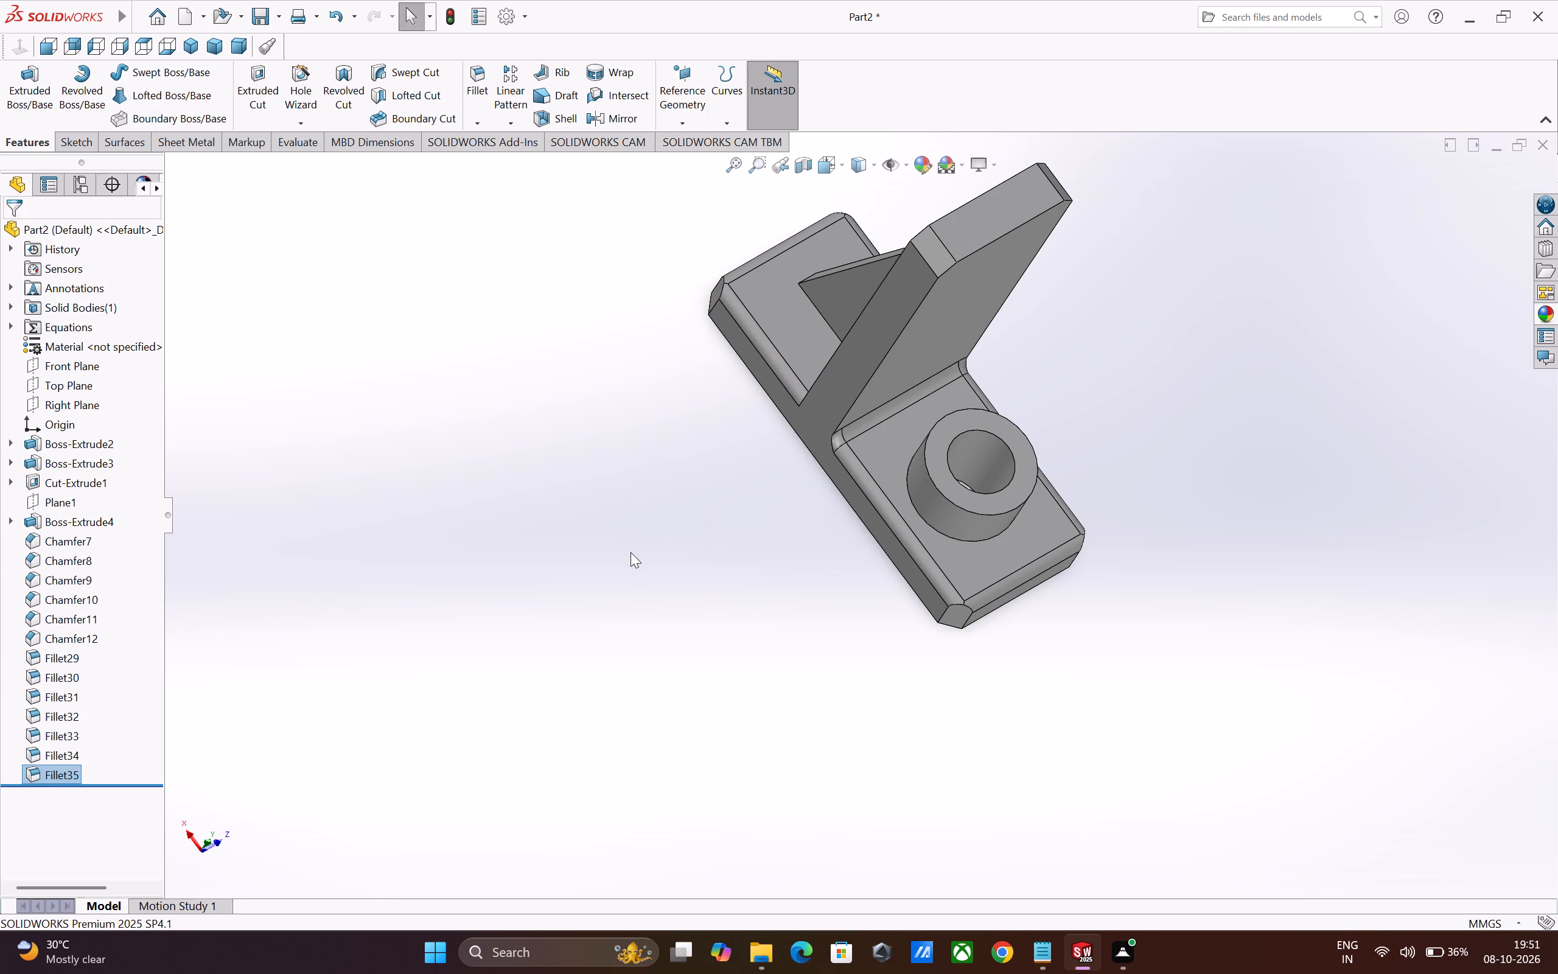
Fillet the inner edge between upright and base plate on one side of the rib with radius 2 mm.
middle_drag(635, 537, 723, 676)
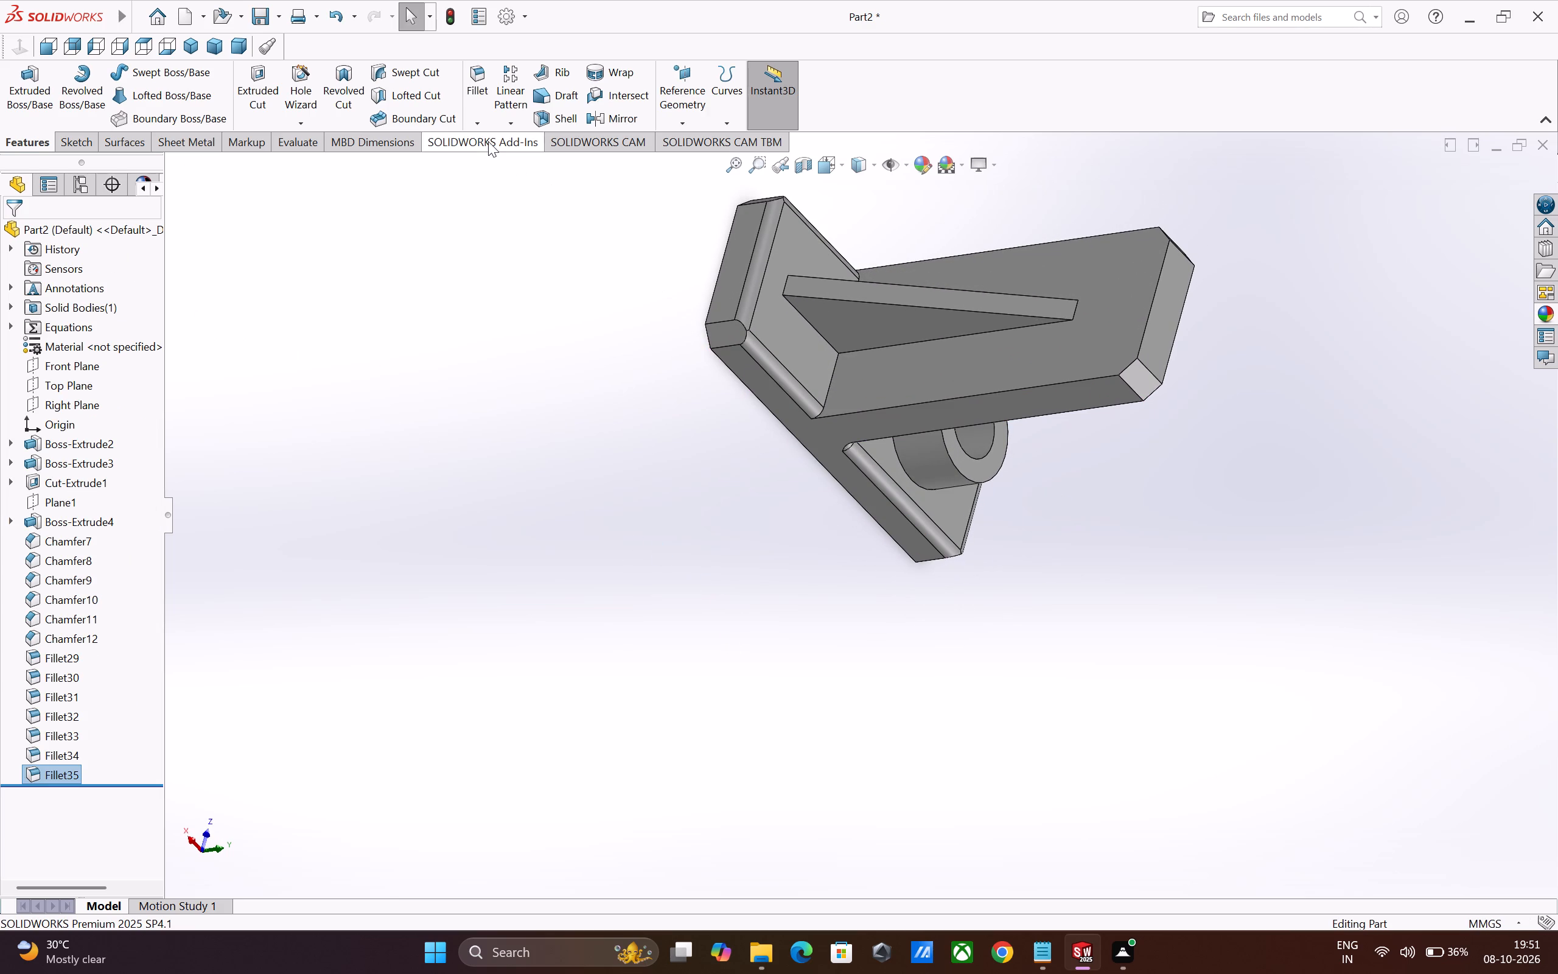
click(477, 87)
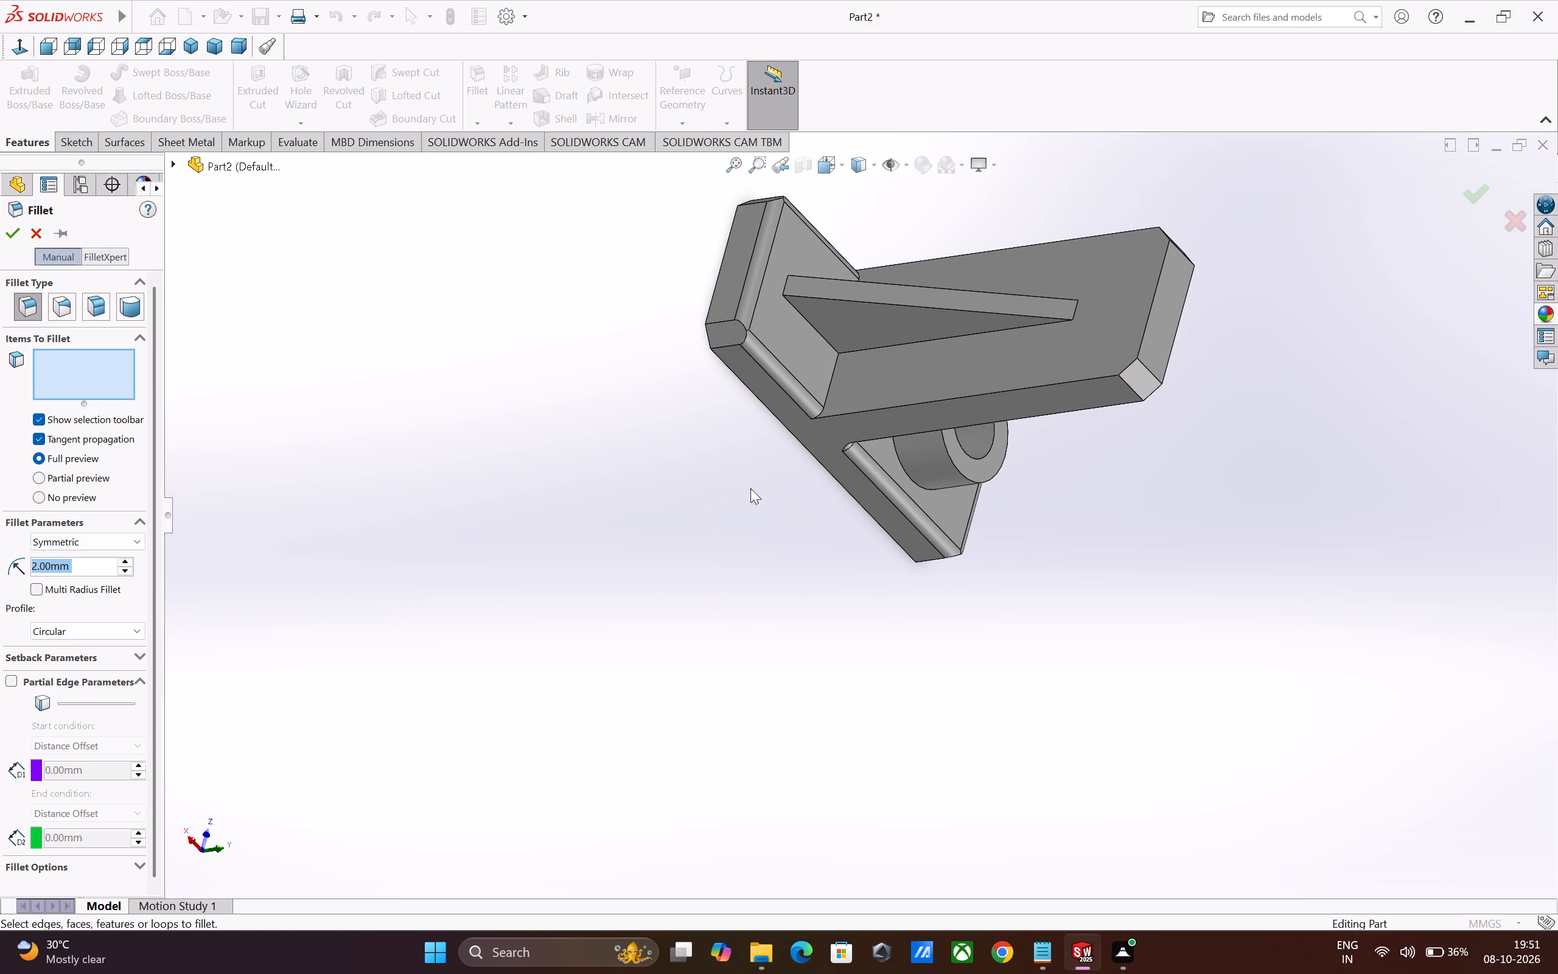
click(829, 387)
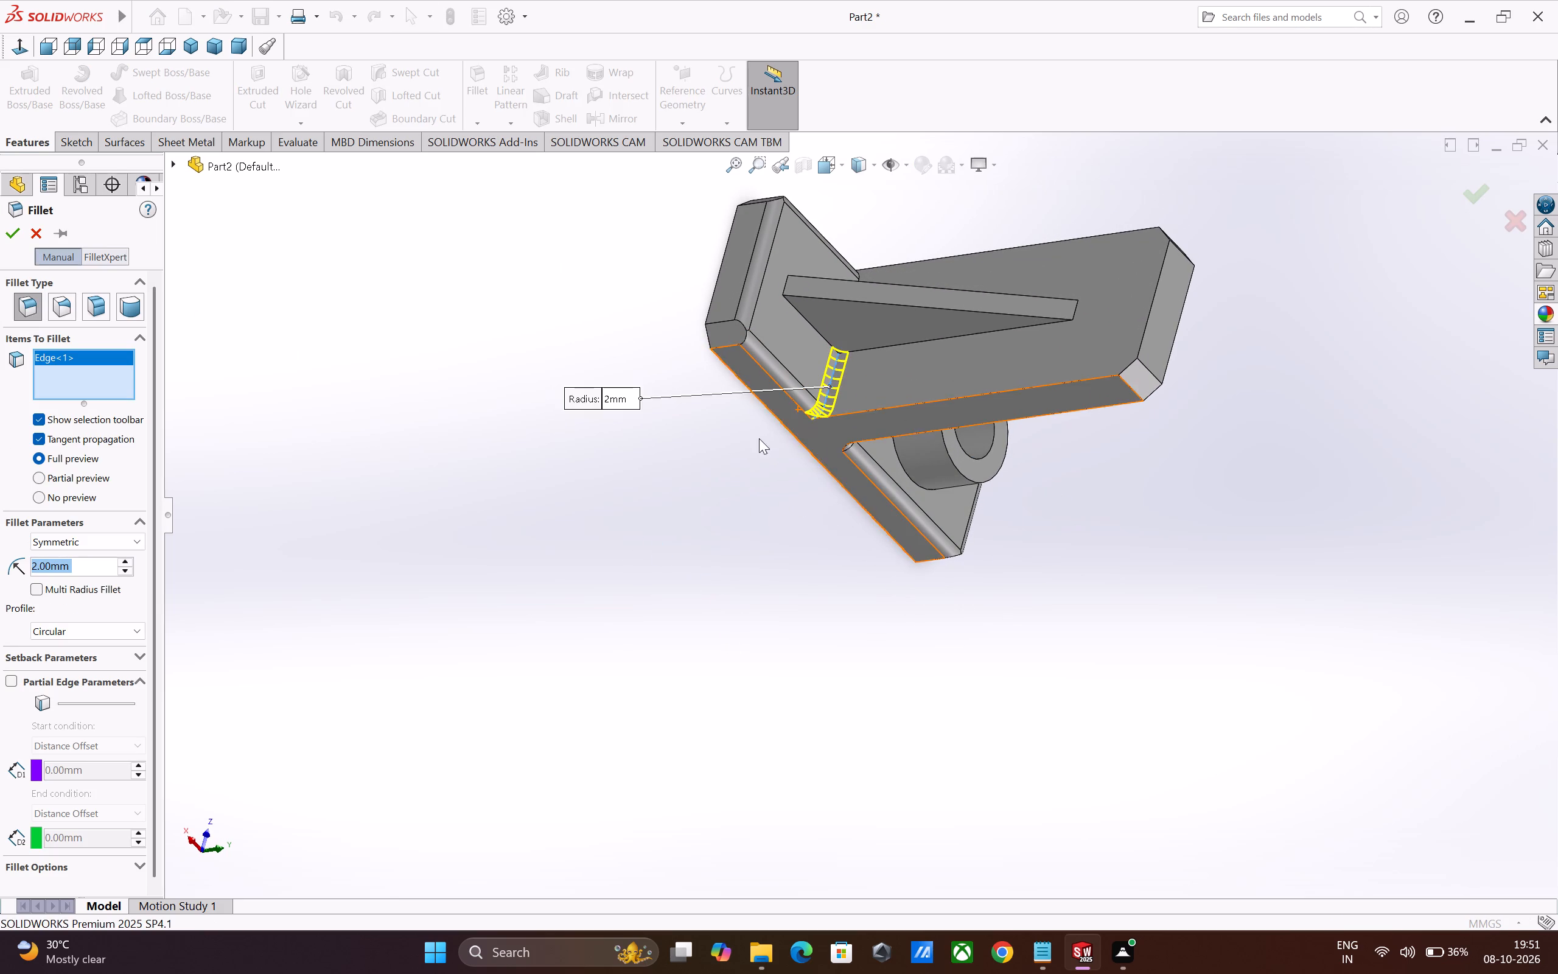
middle_drag(742, 462, 717, 565)
click(14, 231)
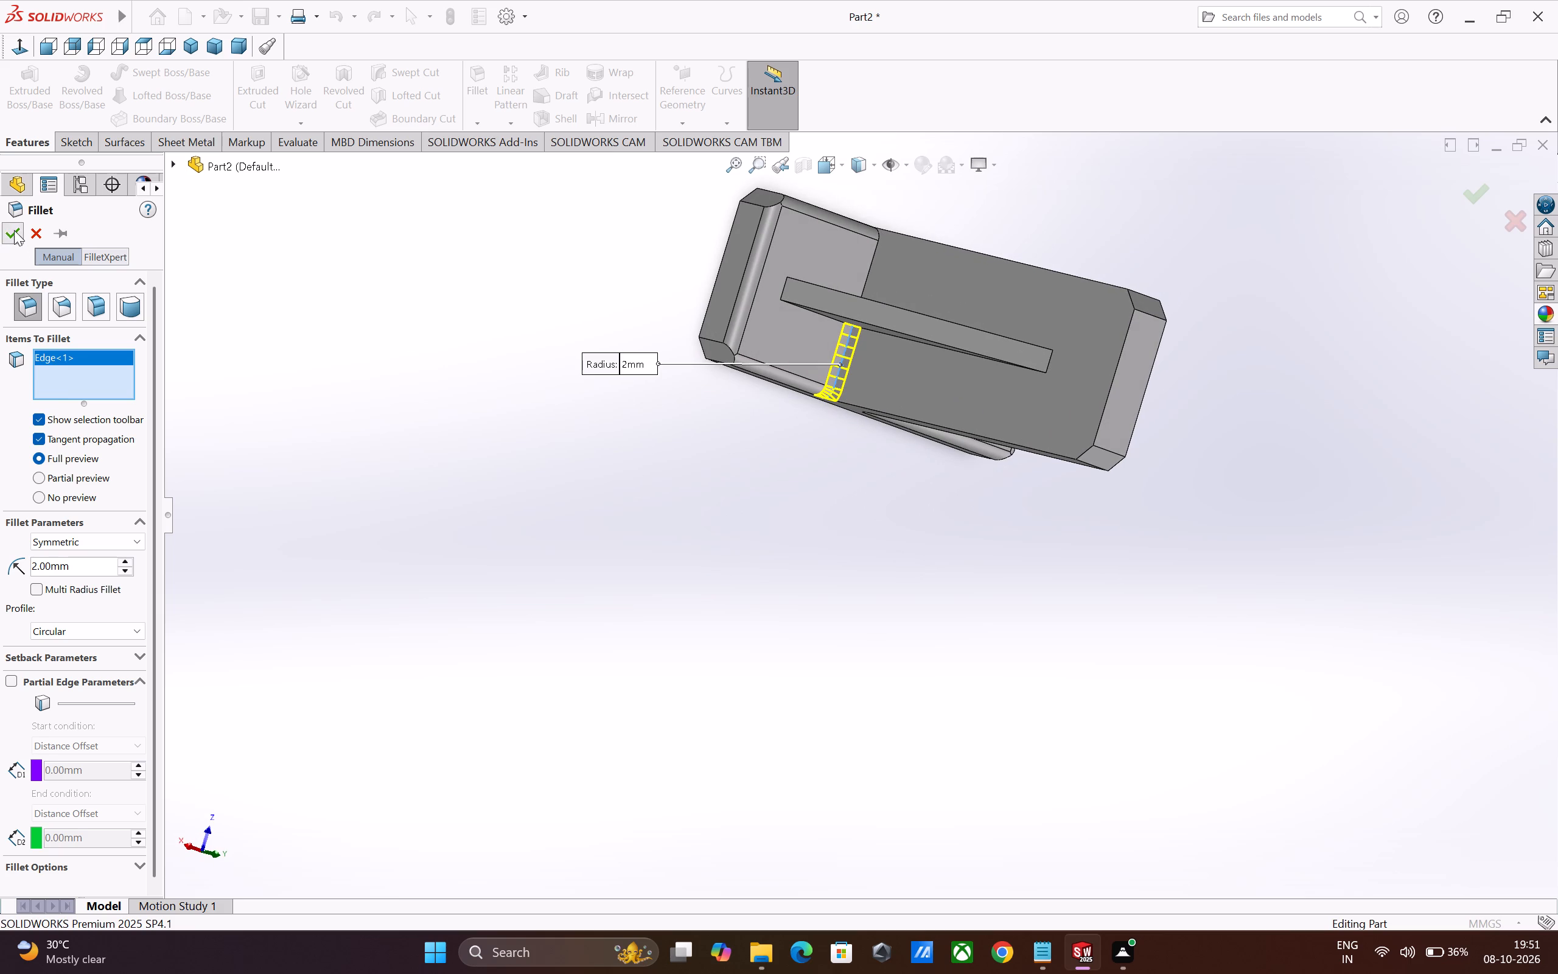
Fillet the inner edge between upright and base plate on the other side of the rib with radius 2 mm.
click(480, 78)
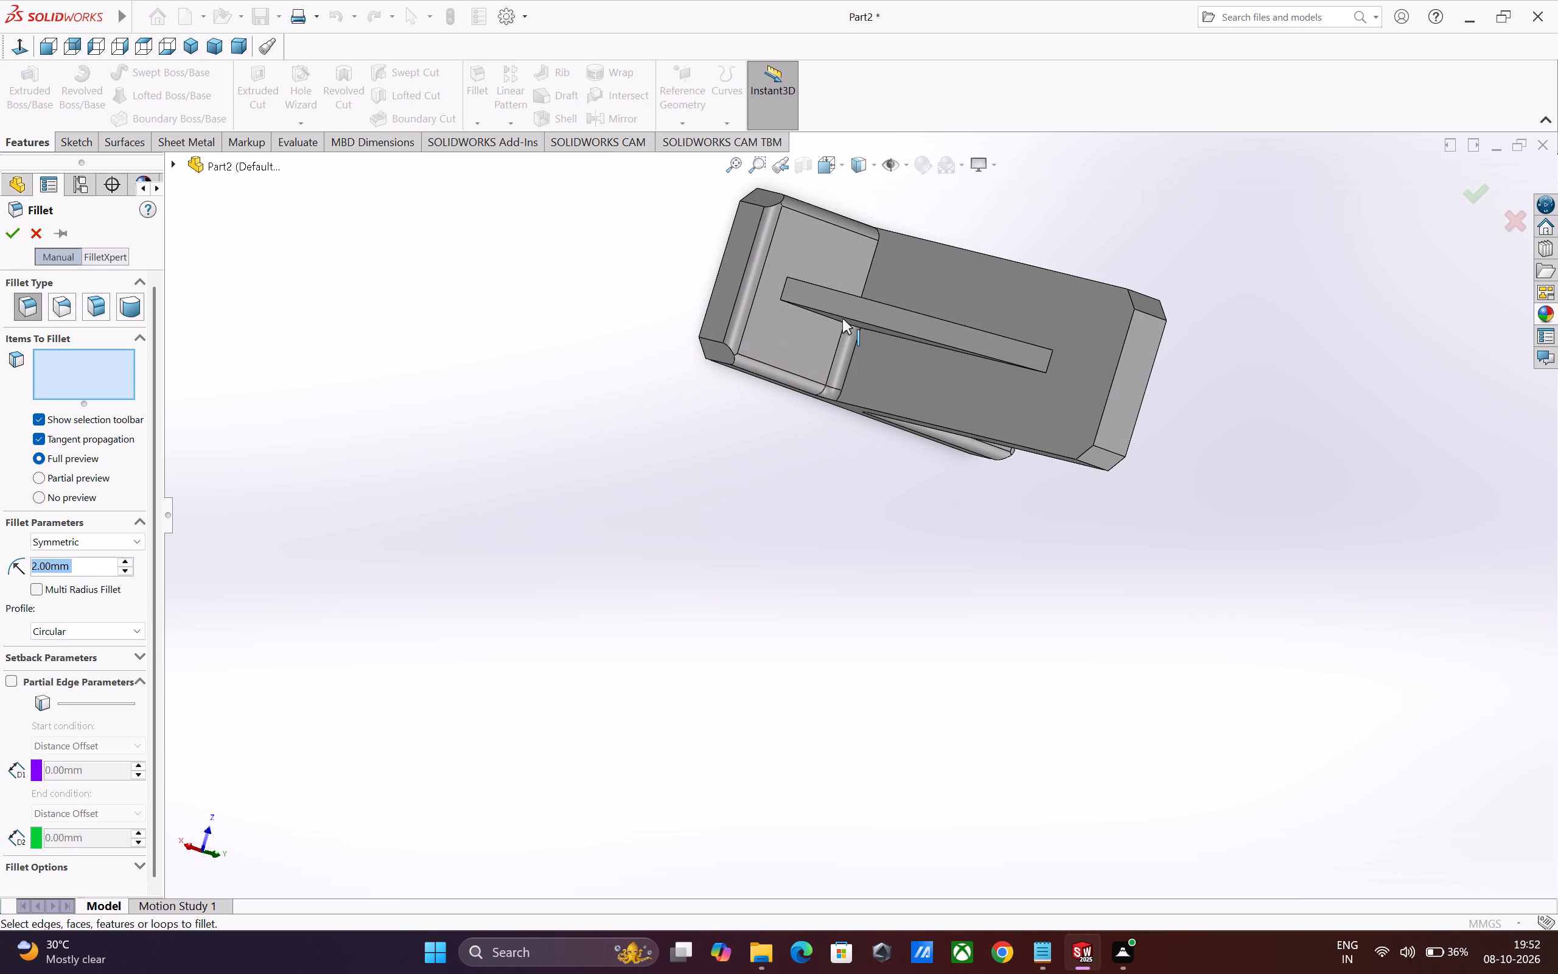
click(867, 280)
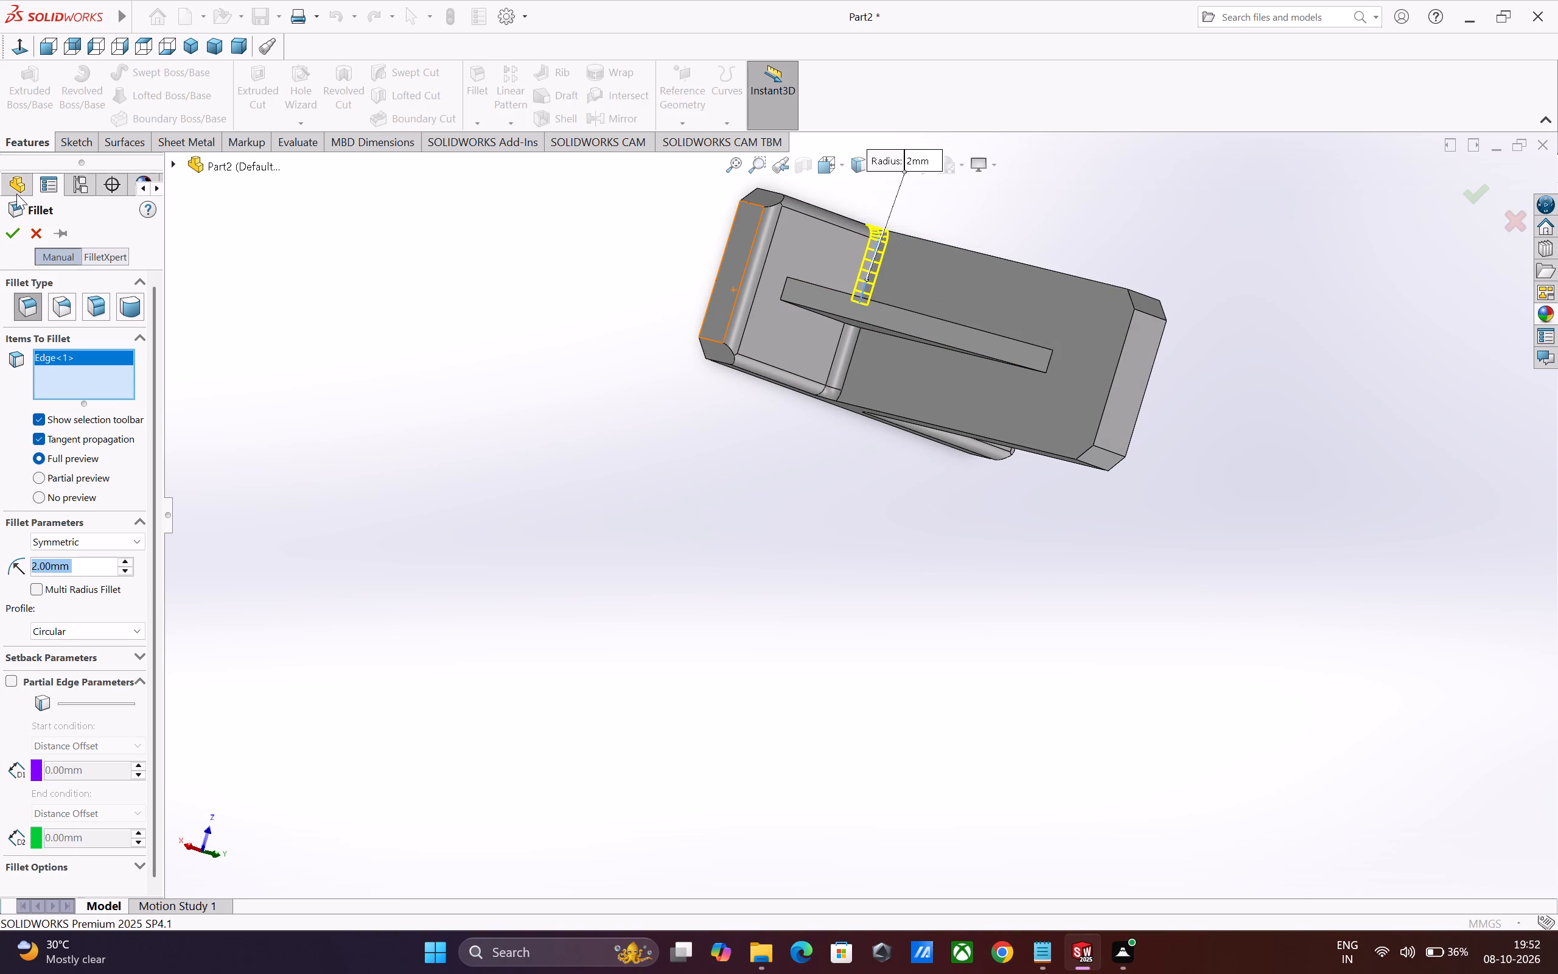
click(15, 224)
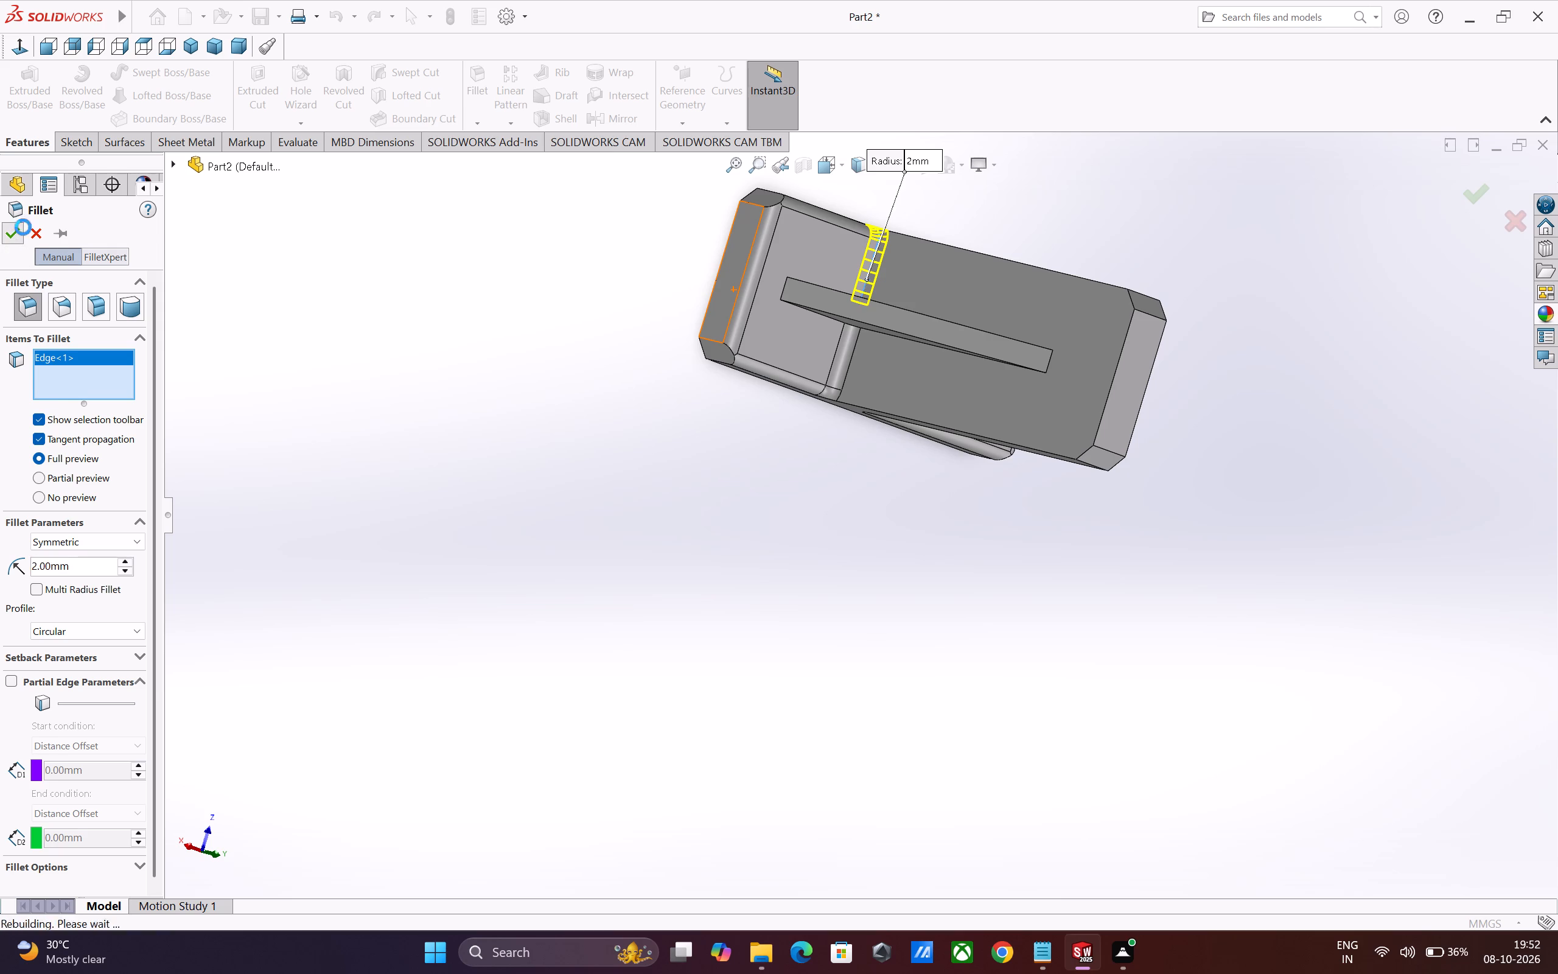
Fillet both vertical edges of one chamfered base plate corner at the ring boss end with radius 1 mm.
middle_drag(640, 421, 596, 233)
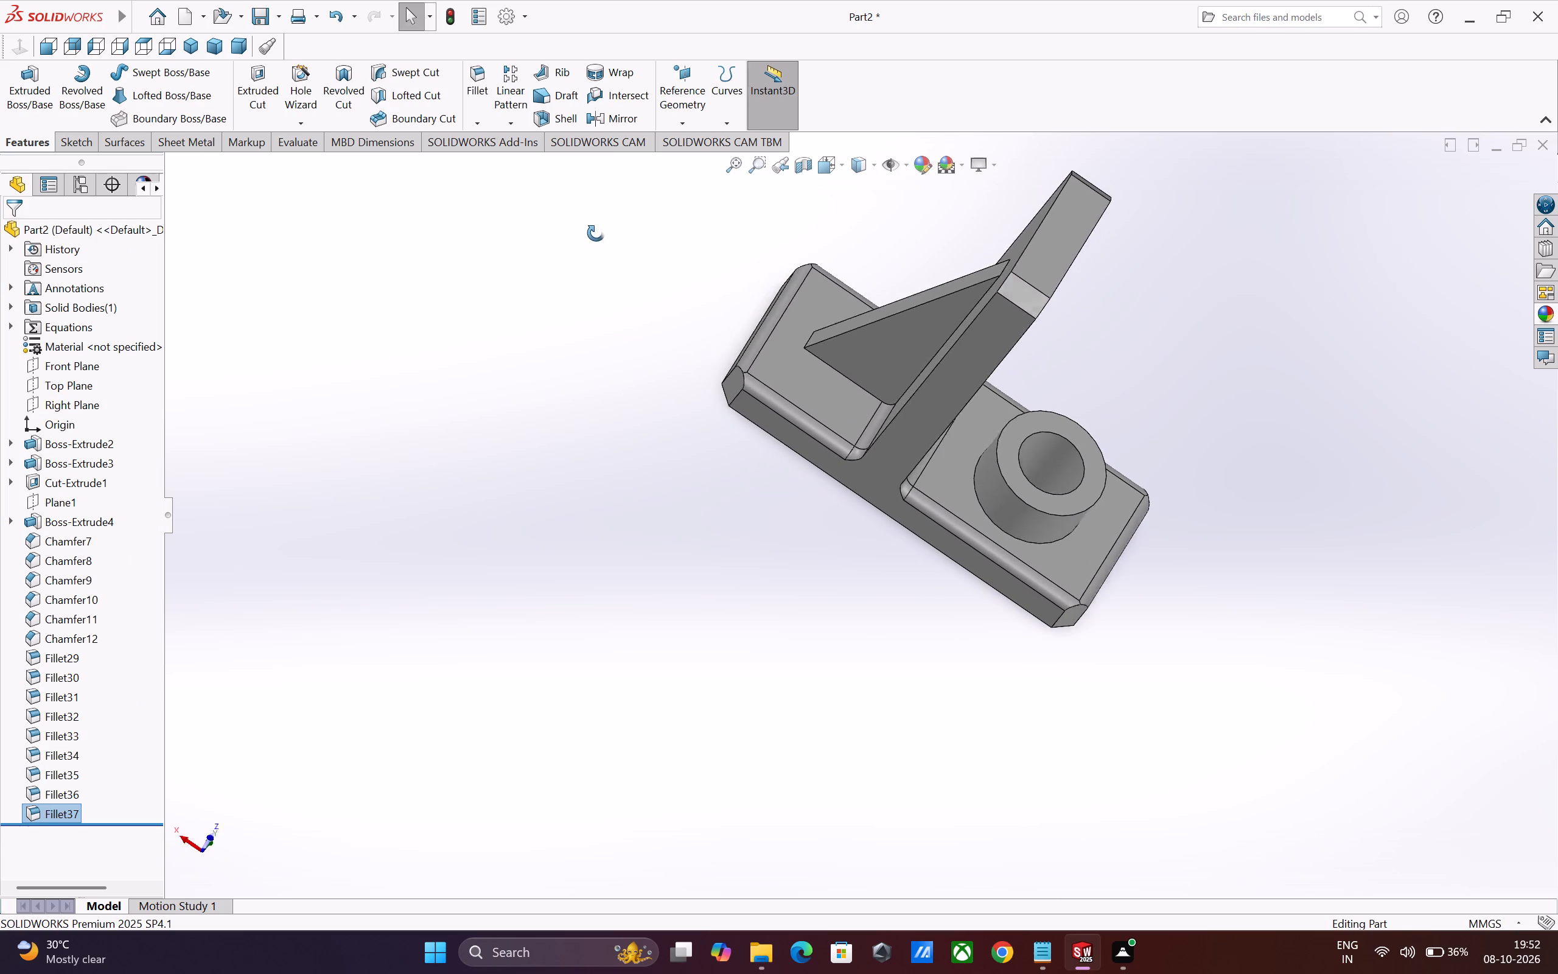
middle_drag(596, 233, 552, 185)
scroll(759, 494, up, 2)
scroll(935, 656, down, 1)
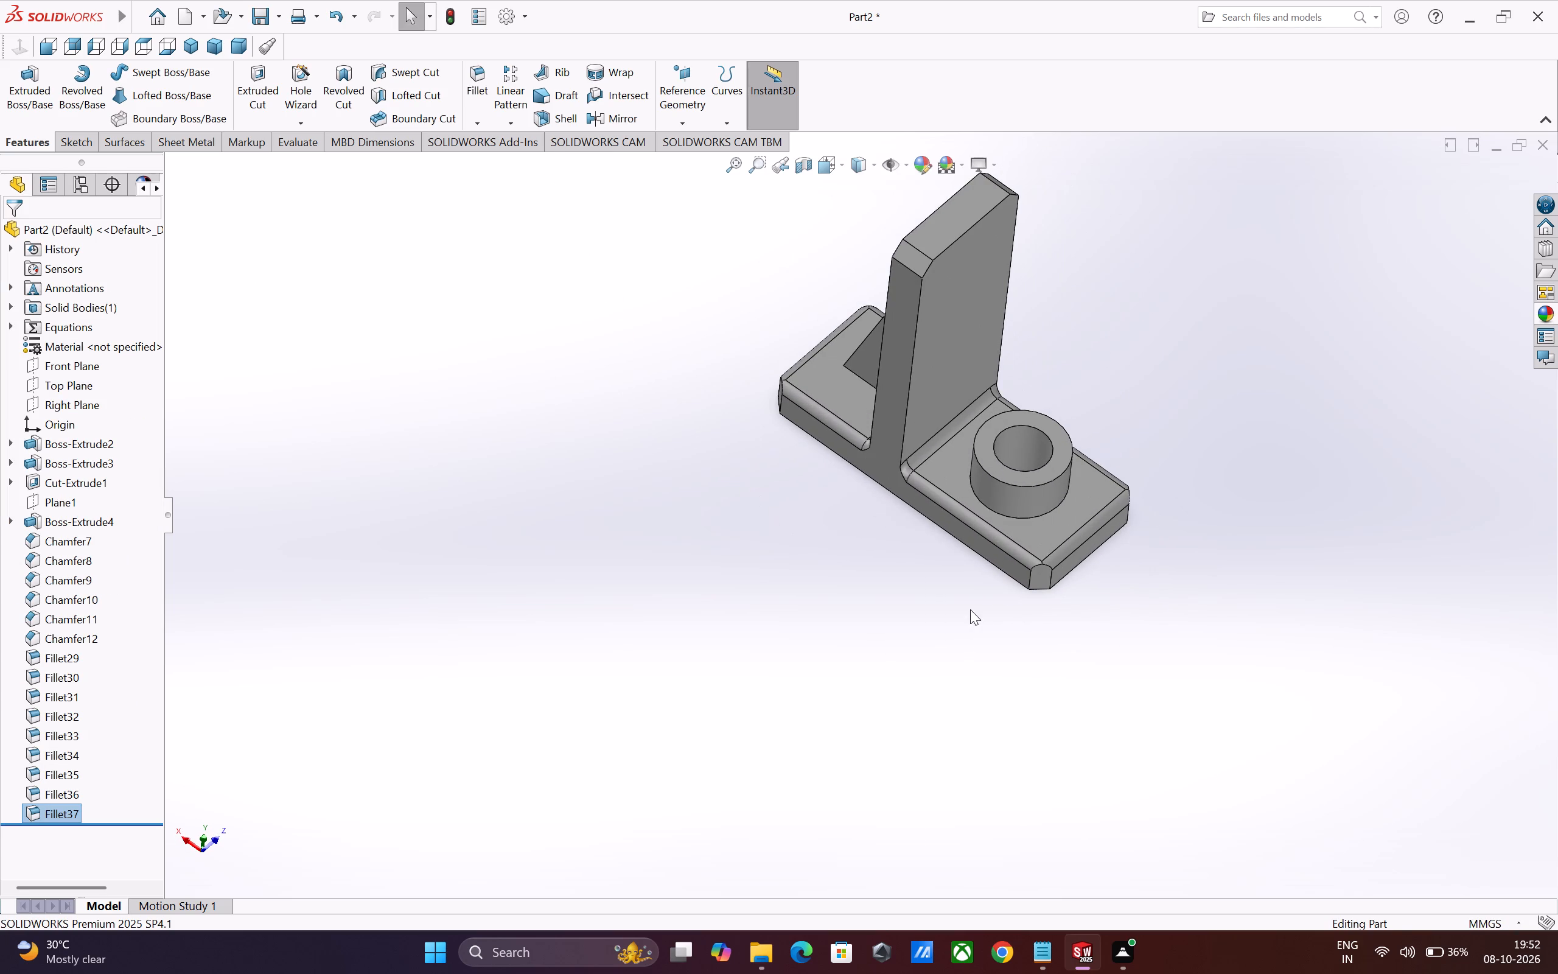
scroll(970, 609, down, 2)
scroll(808, 494, up, 2)
scroll(809, 440, down, 1)
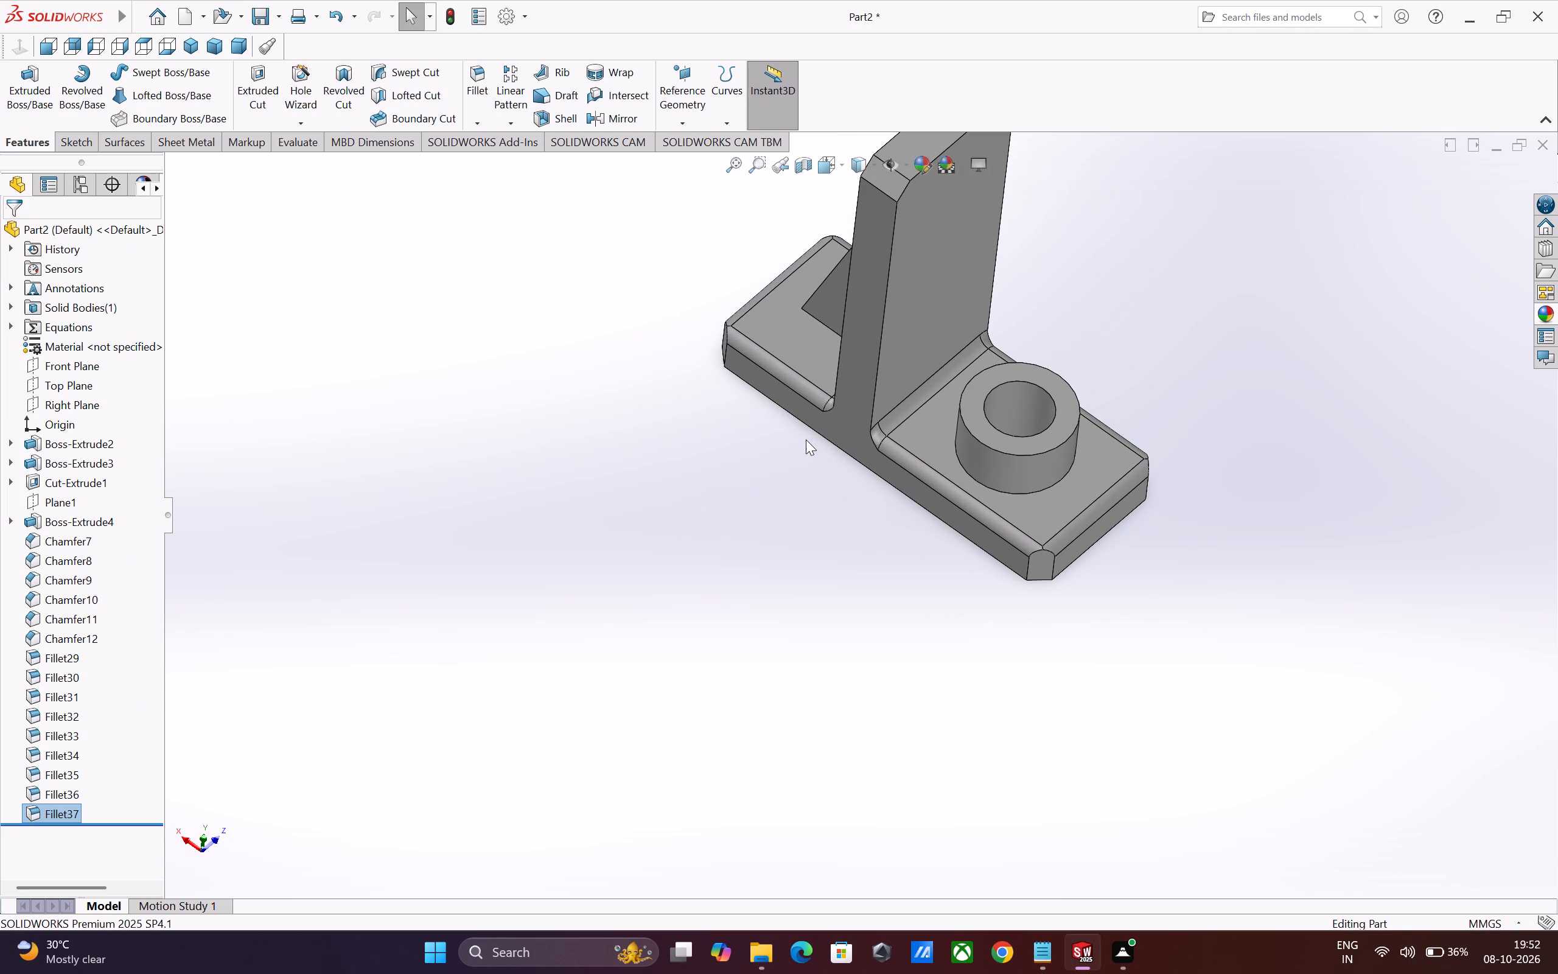
click(476, 119)
click(490, 138)
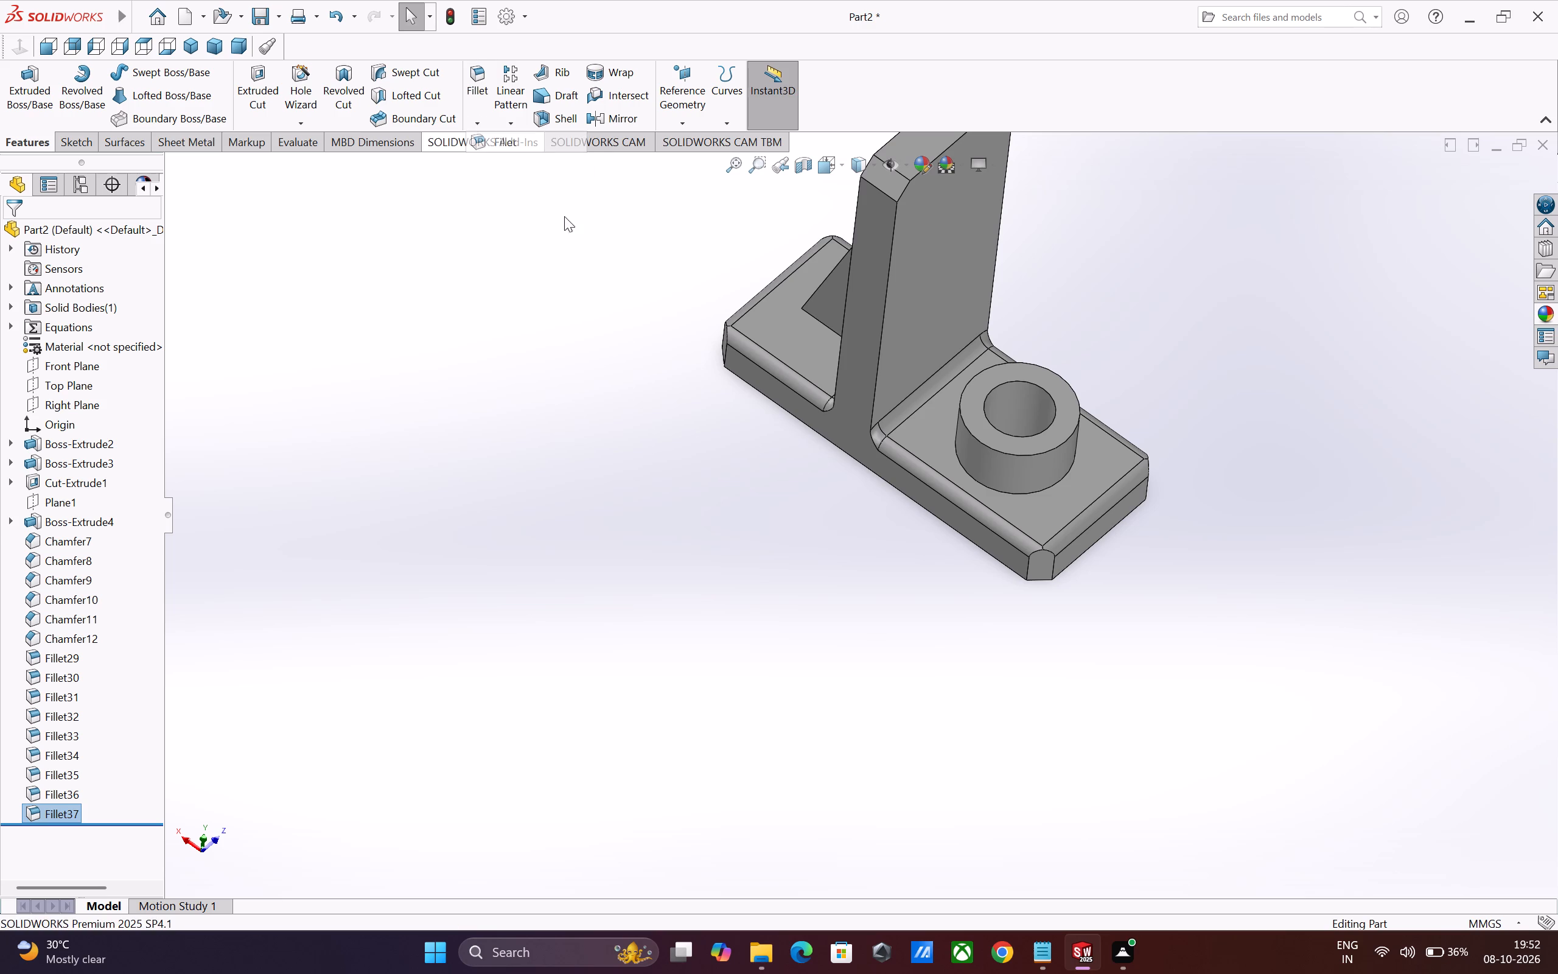
key(1)
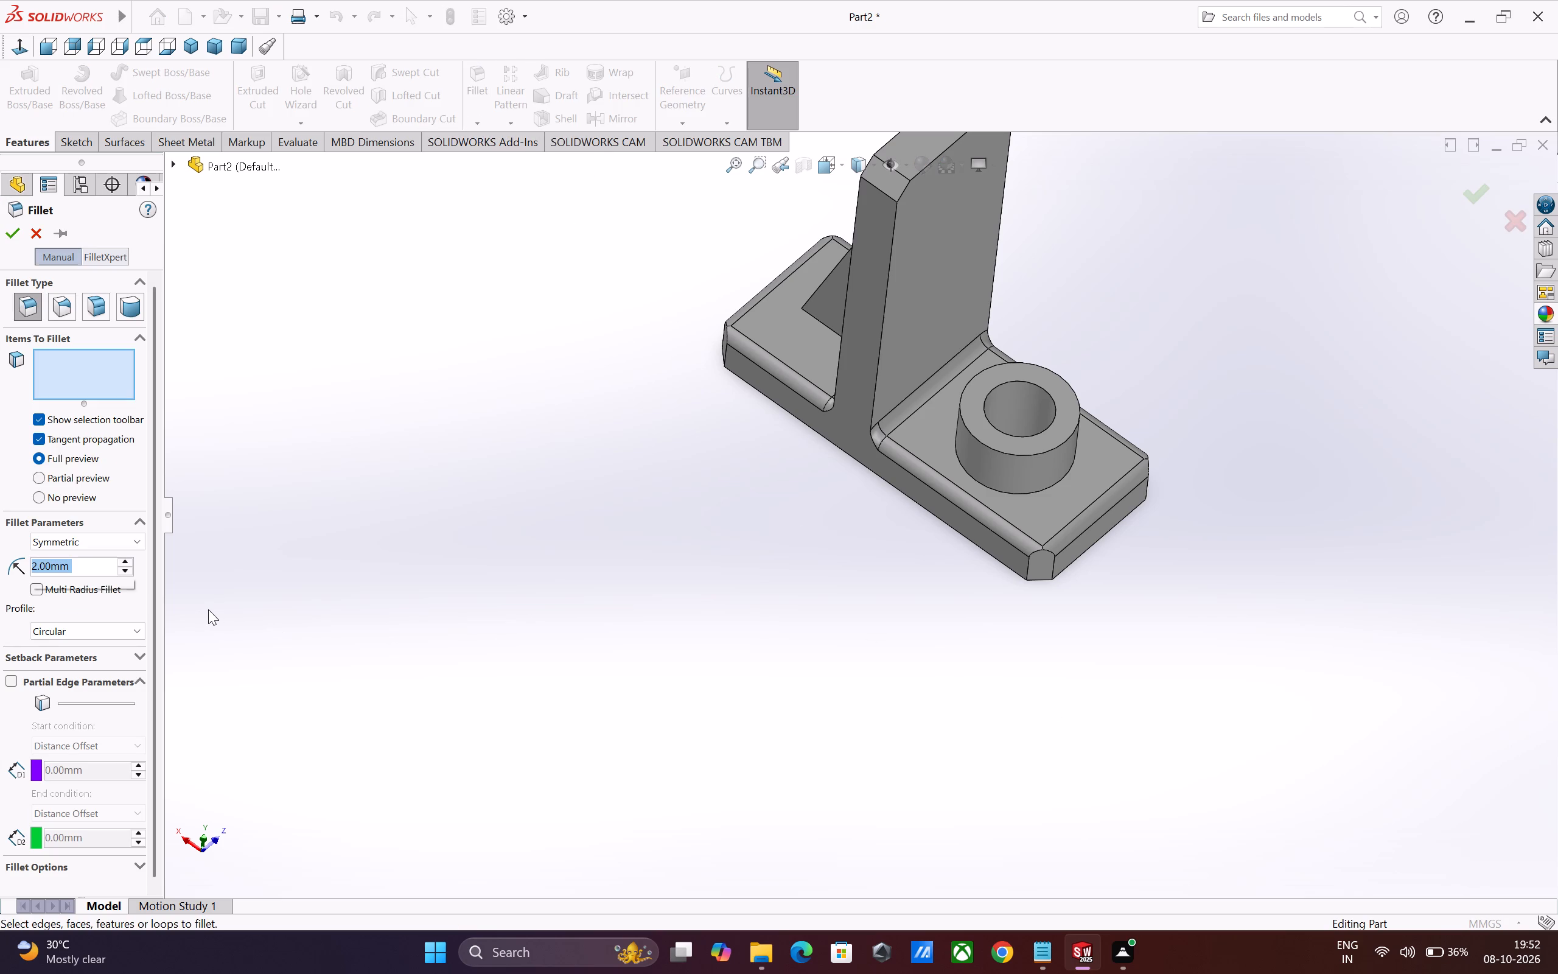
key(Return)
scroll(856, 764, down, 3)
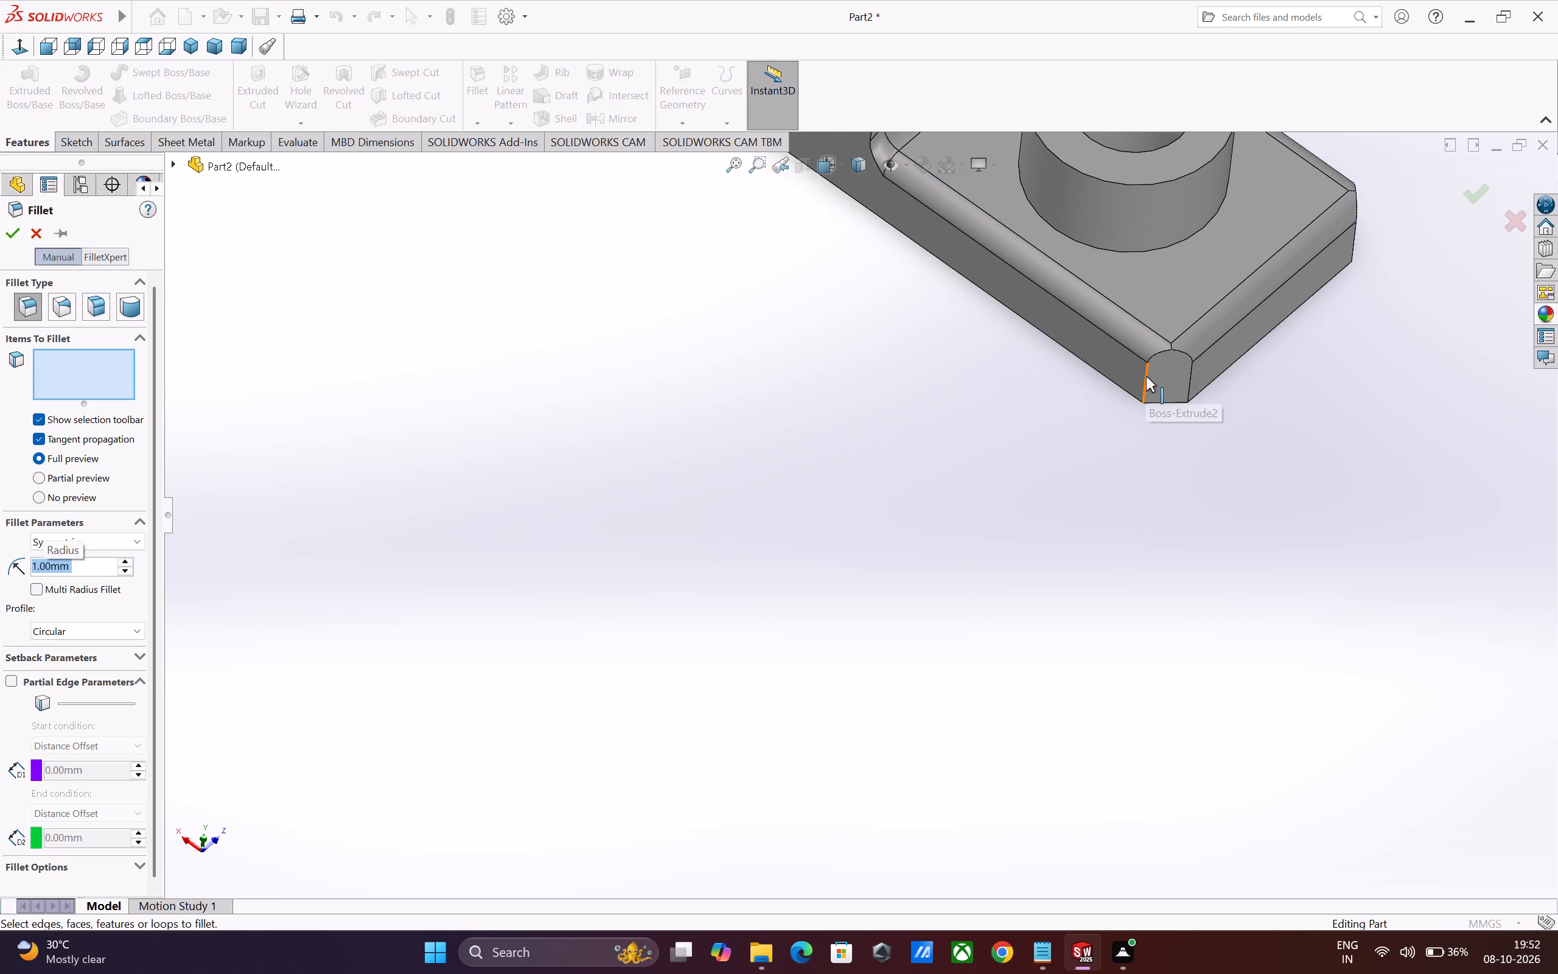
click(1146, 376)
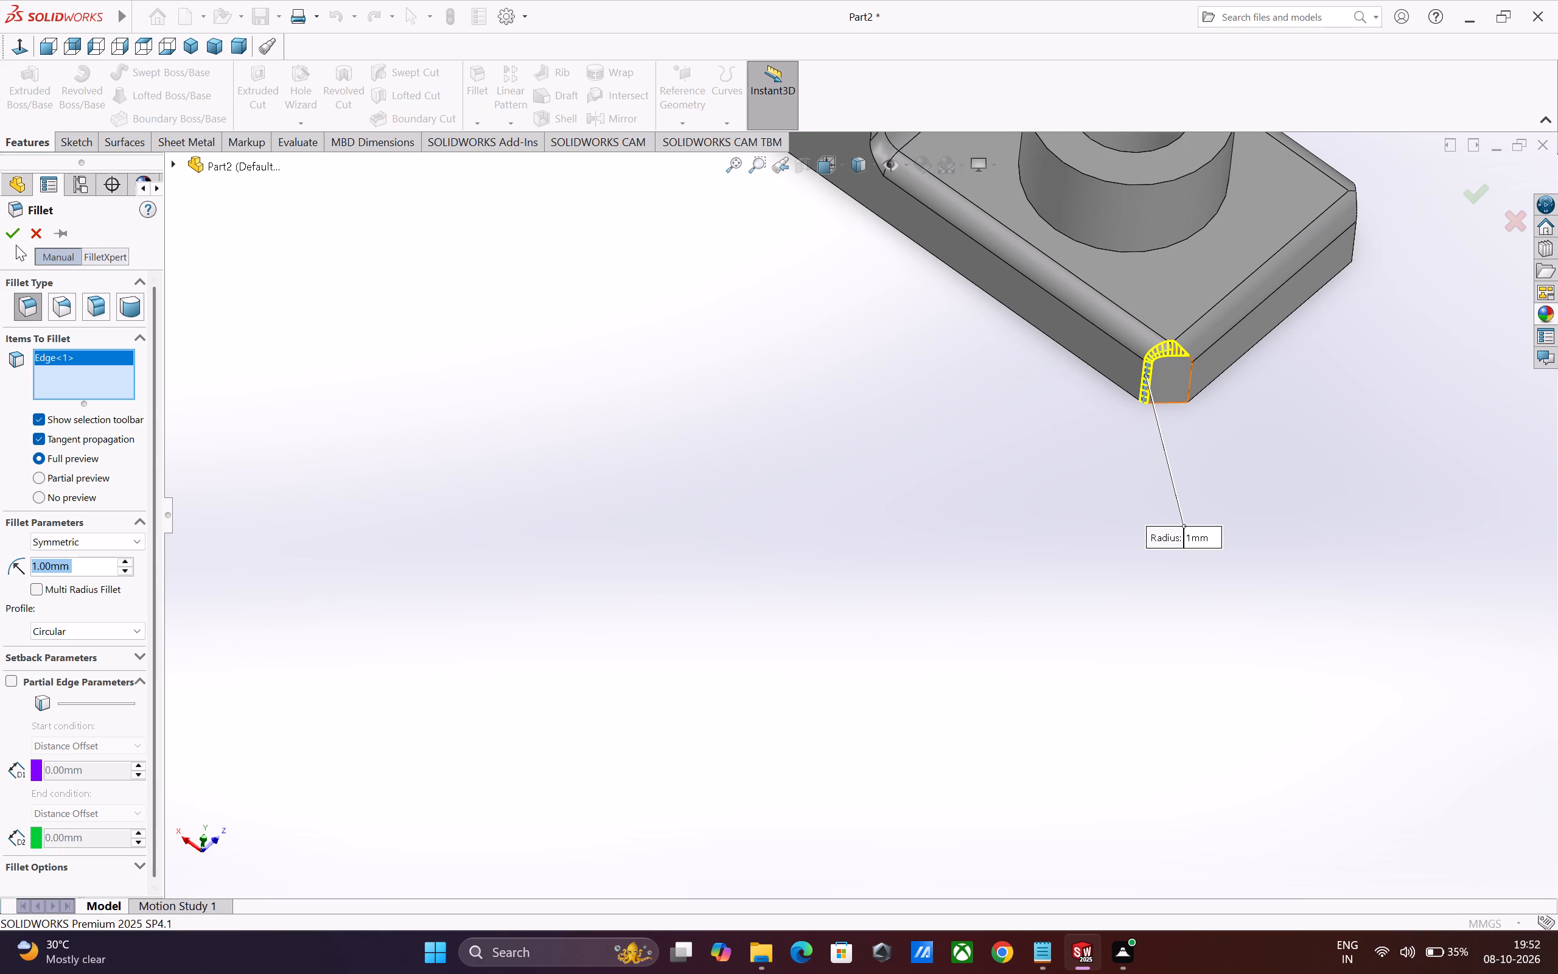
click(18, 233)
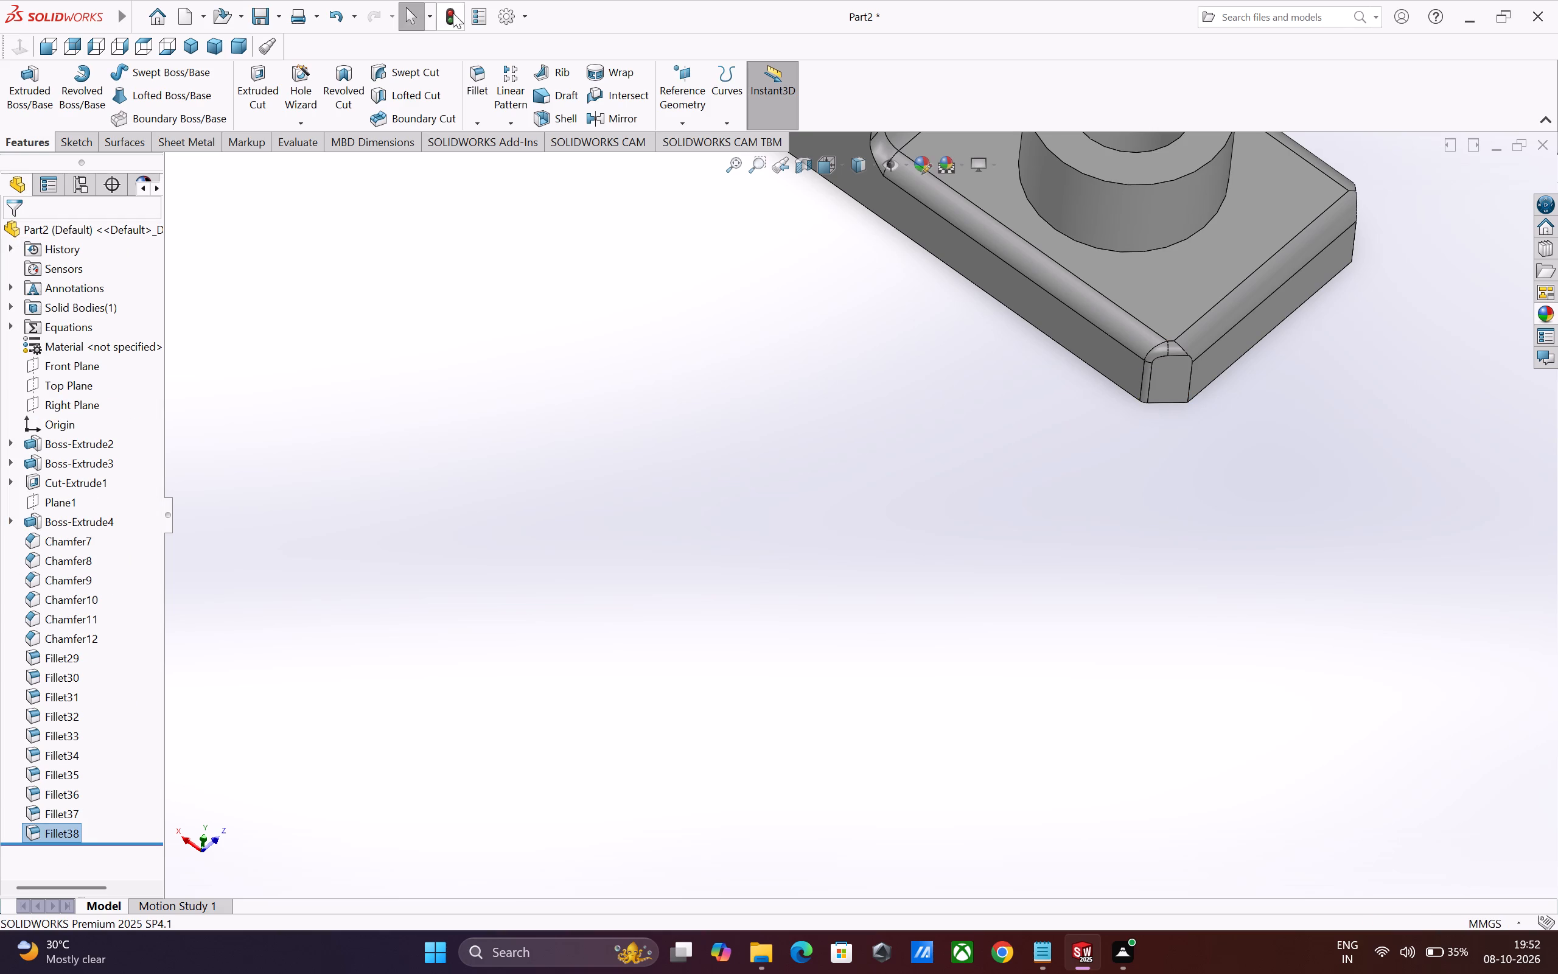
click(478, 72)
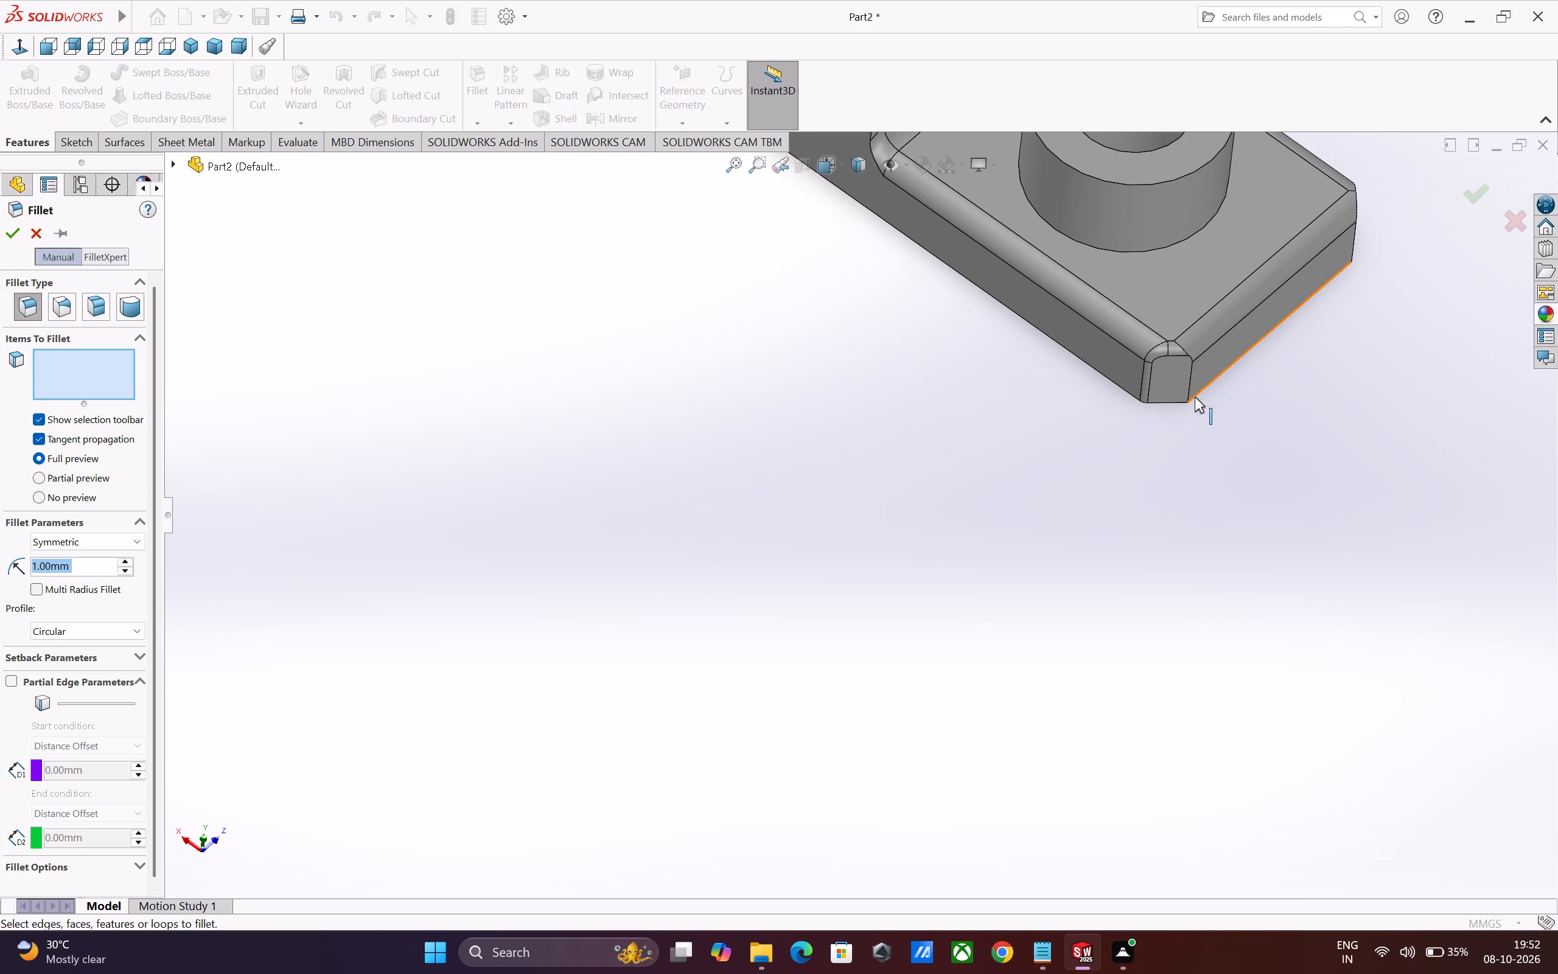
click(1189, 389)
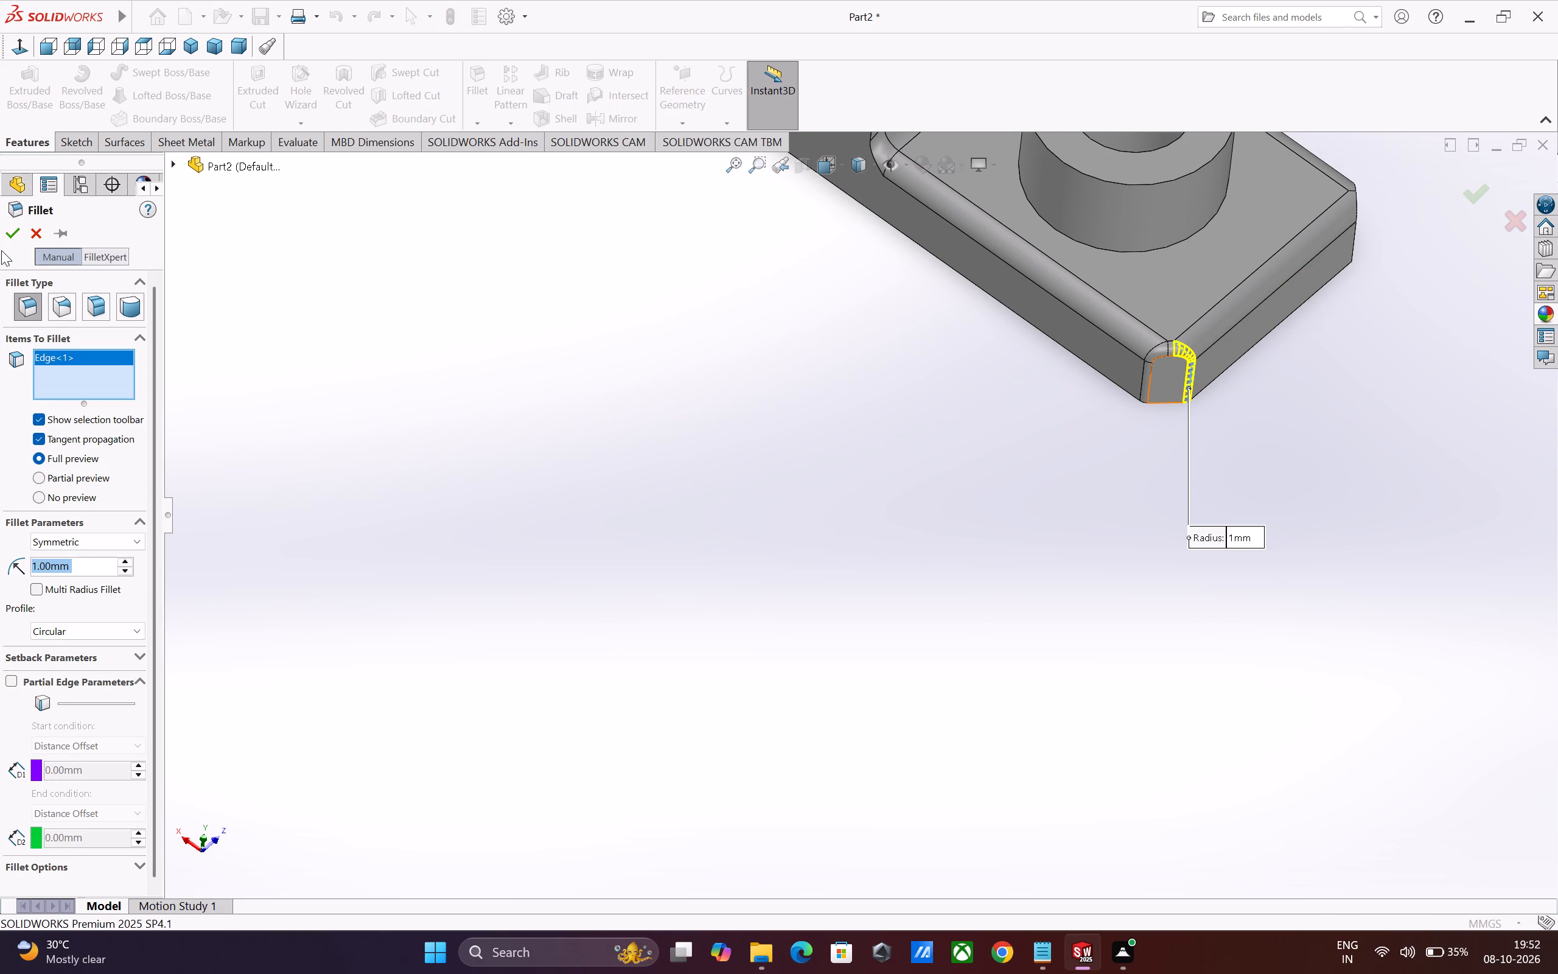
click(11, 234)
Fillet both vertical edges of the other chamfered base plate corner at the ring boss end with radius 1 mm.
scroll(920, 475, up, 2)
scroll(1148, 453, up, 1)
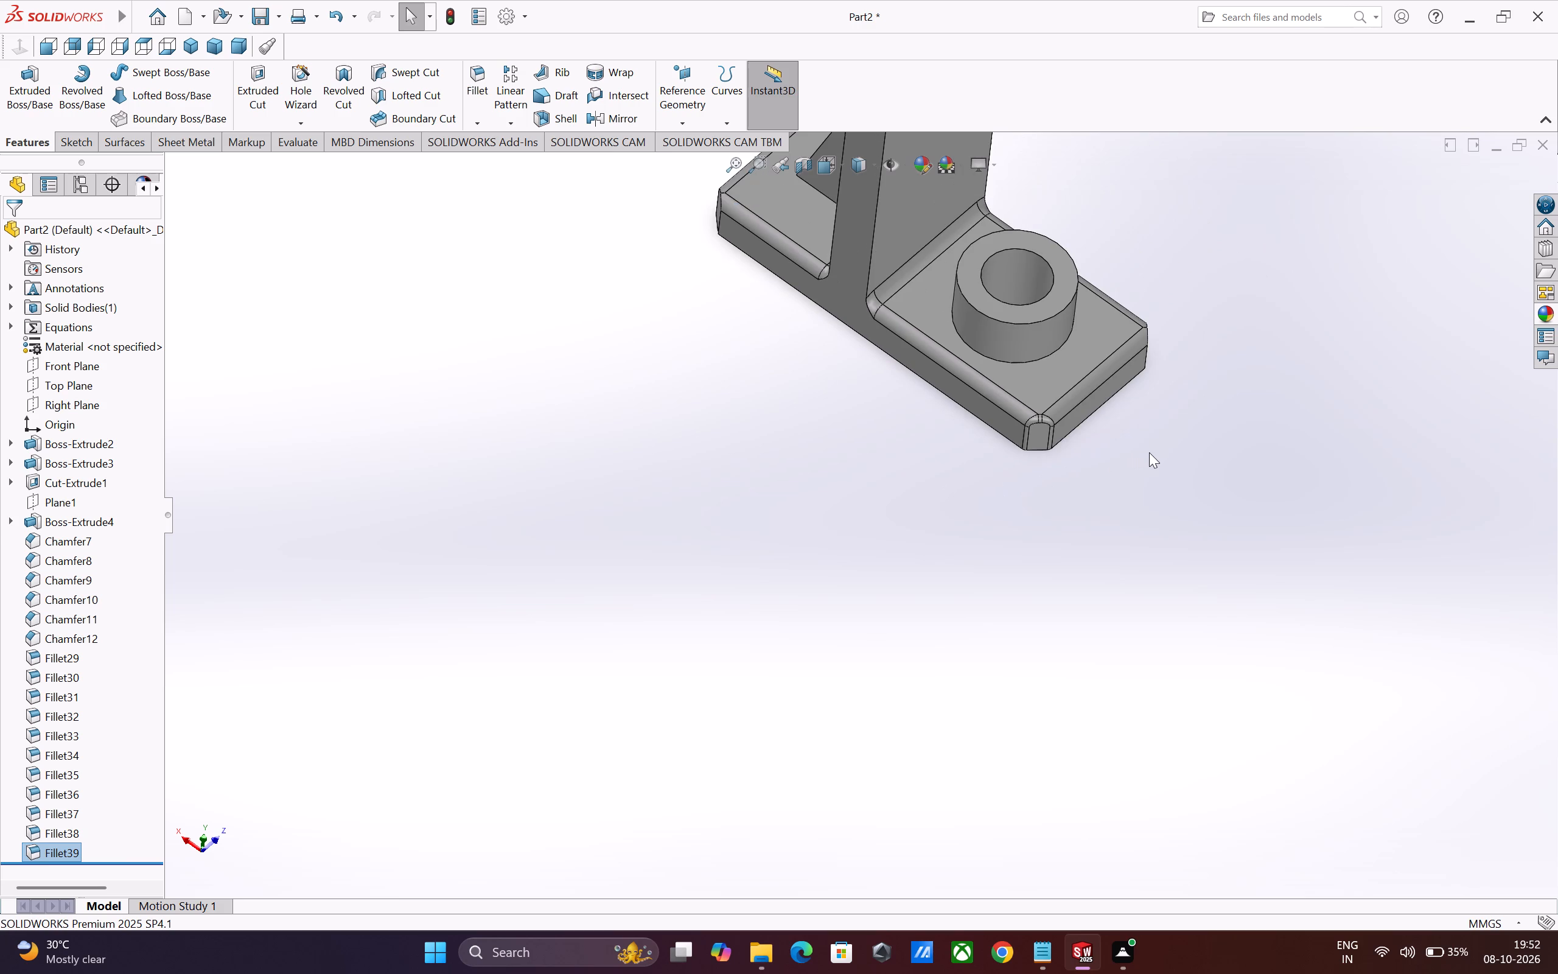
scroll(1161, 385, down, 2)
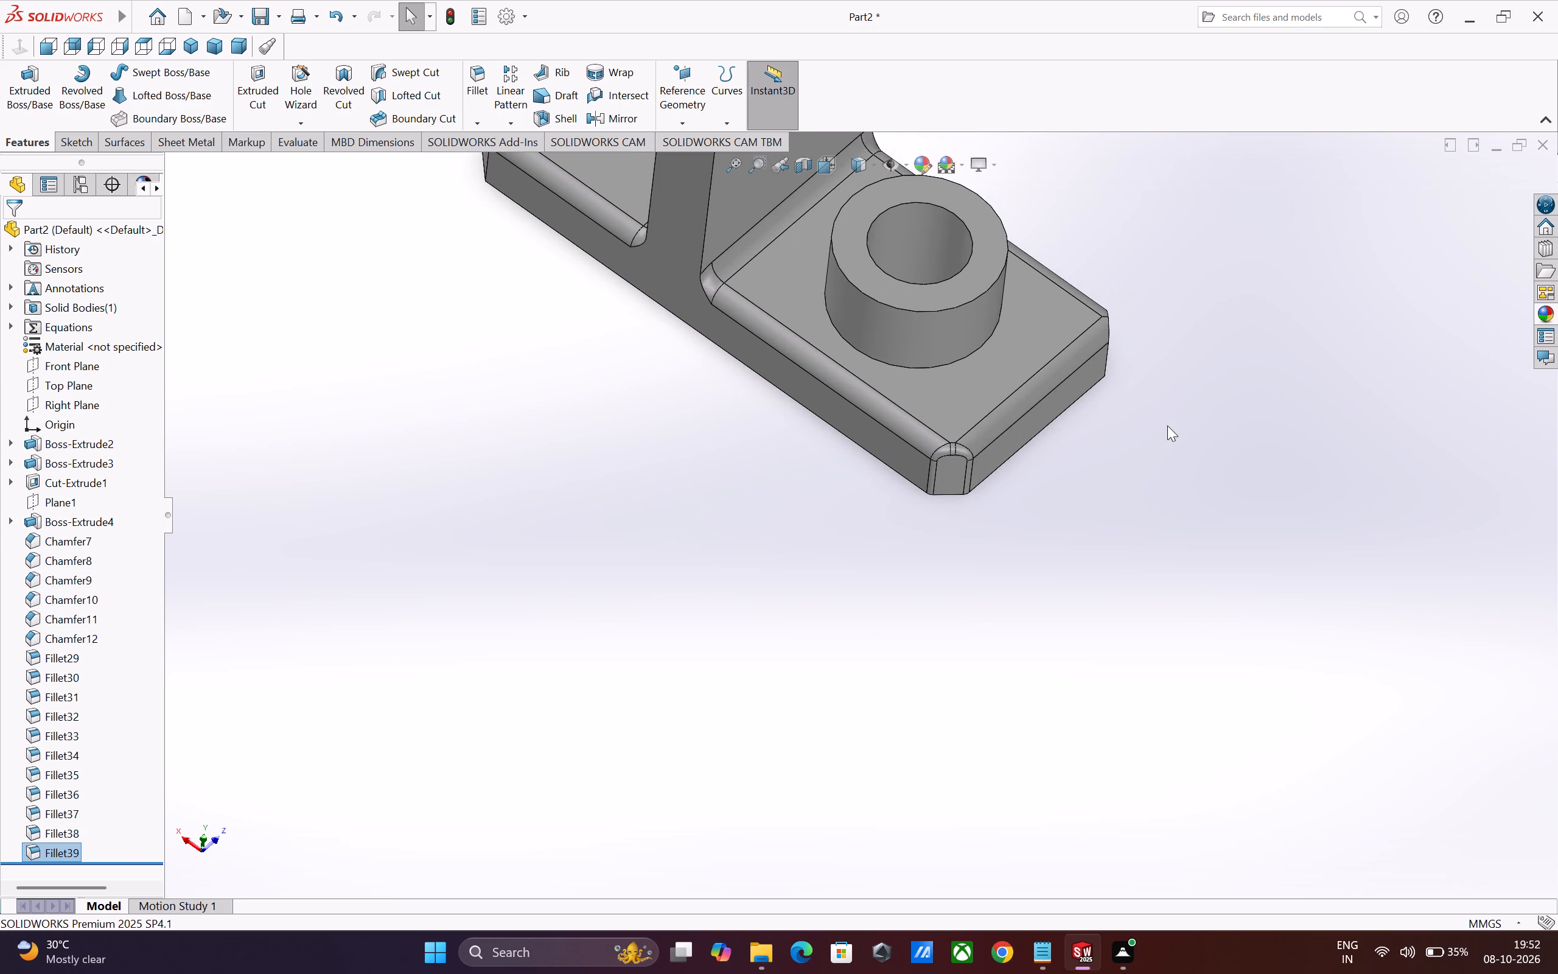
middle_drag(1159, 429, 999, 444)
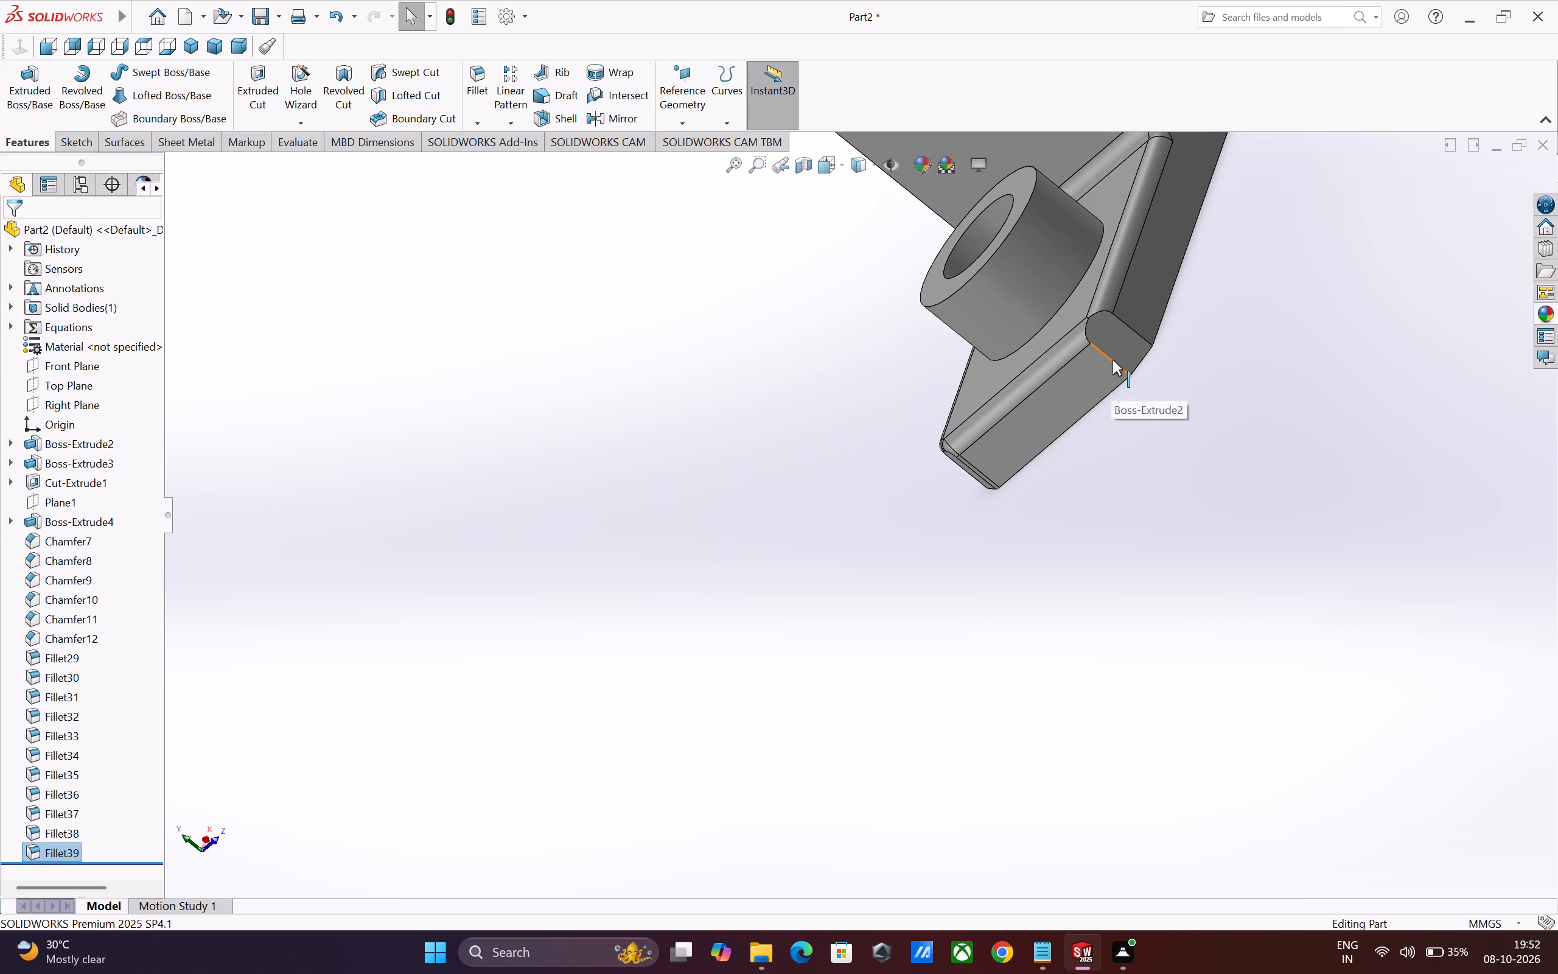
click(1113, 359)
click(275, 413)
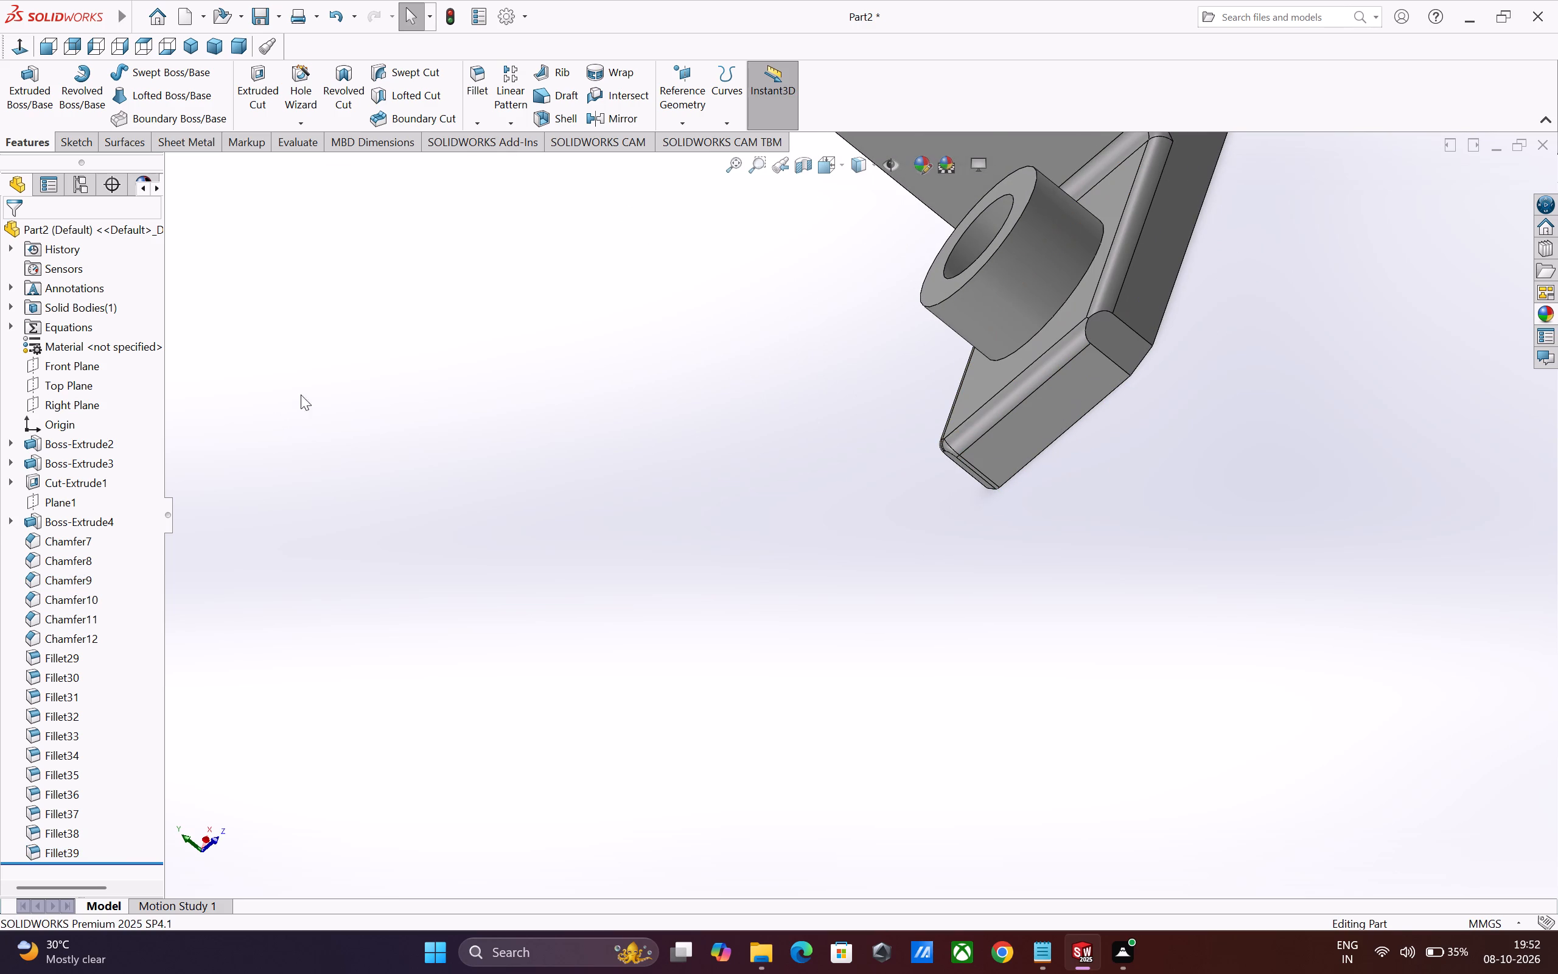
click(480, 93)
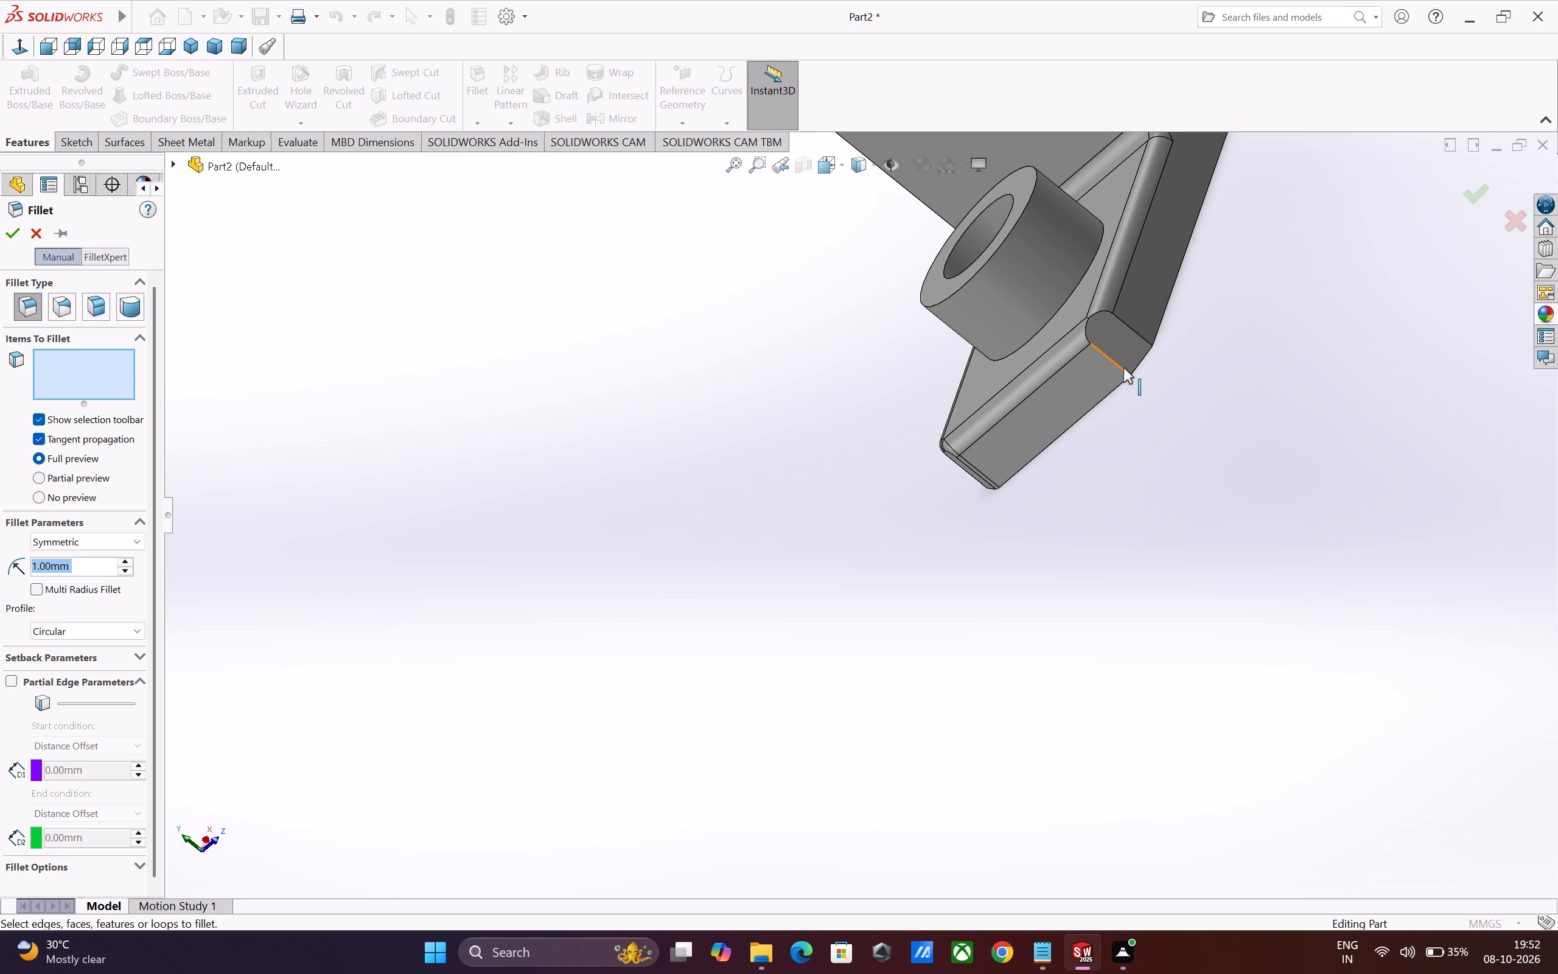
click(1120, 366)
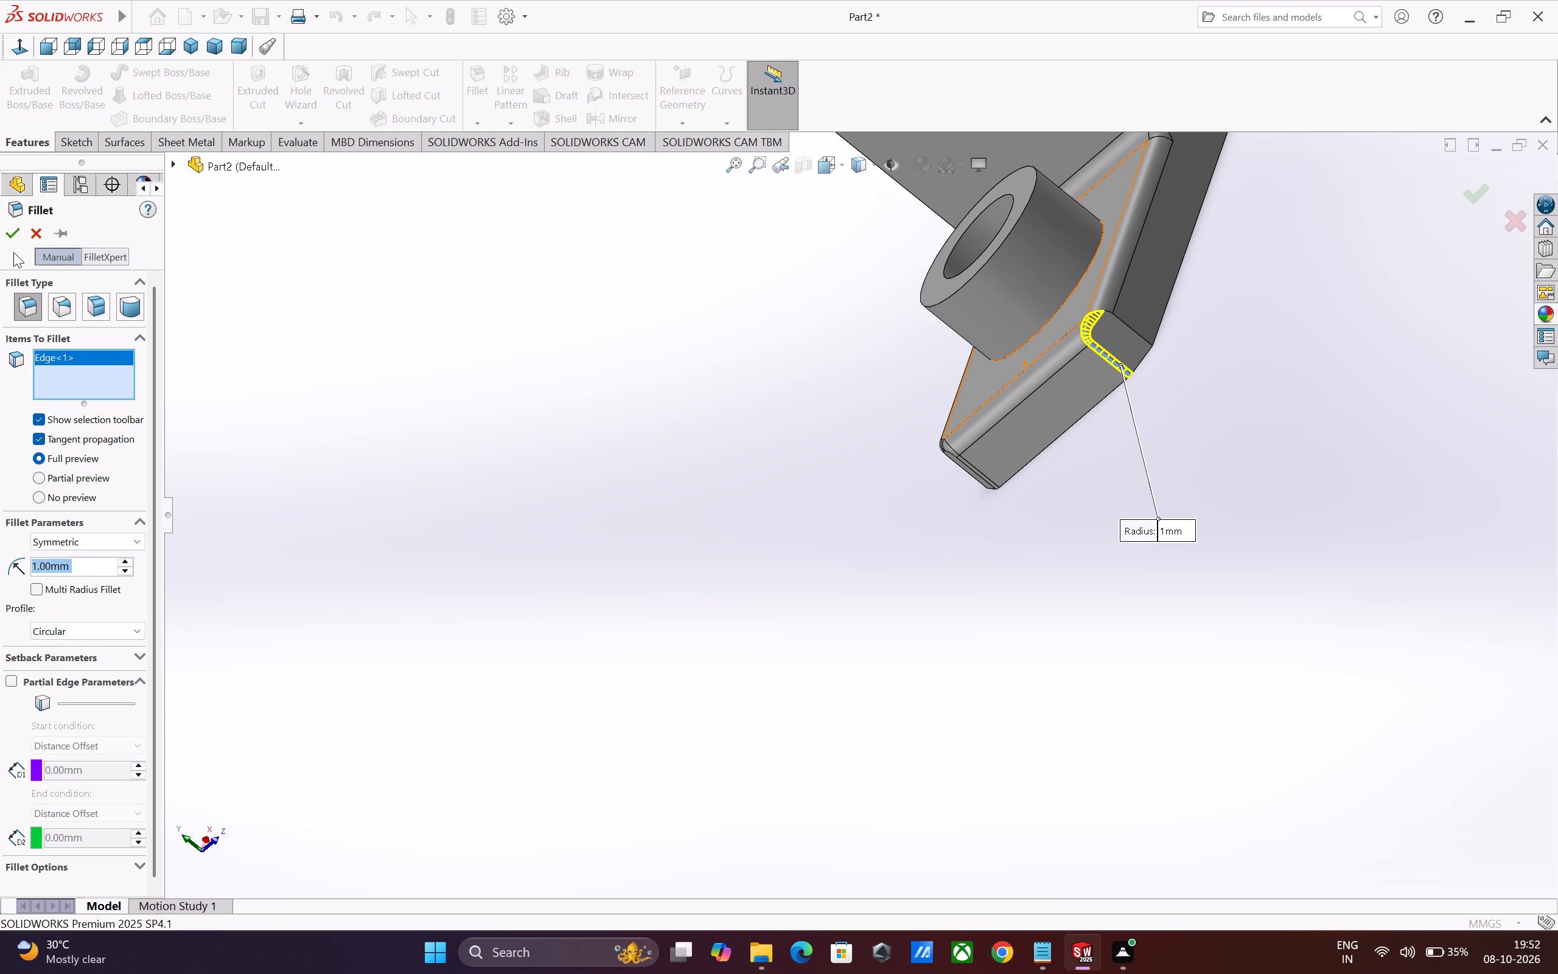
click(12, 236)
click(478, 75)
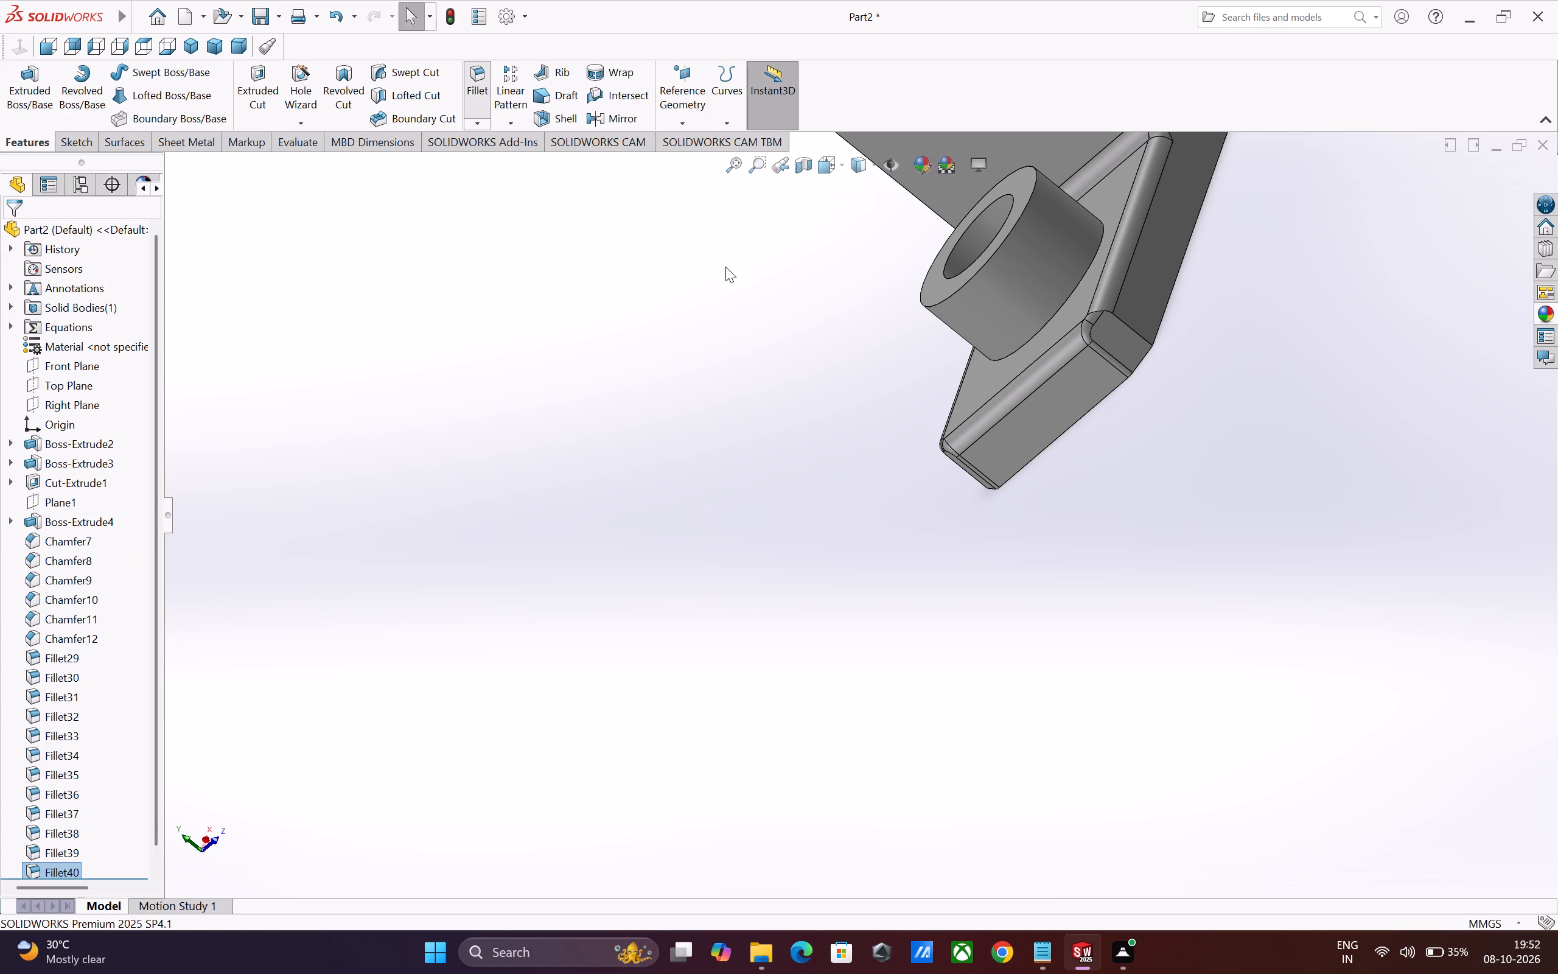
click(1135, 331)
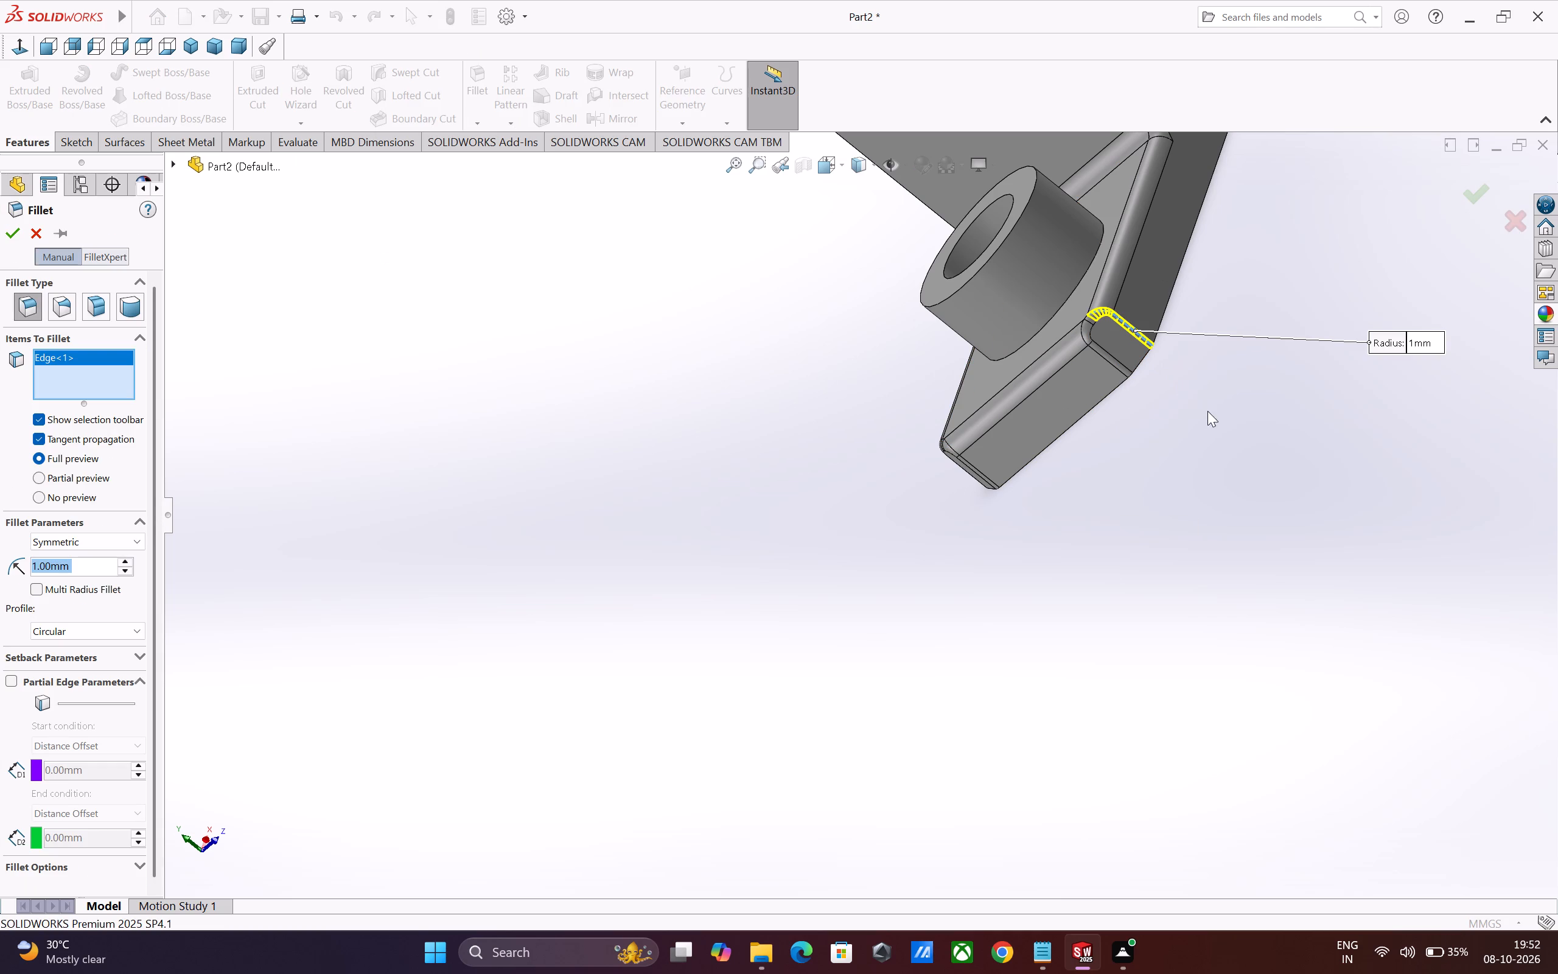
click(16, 239)
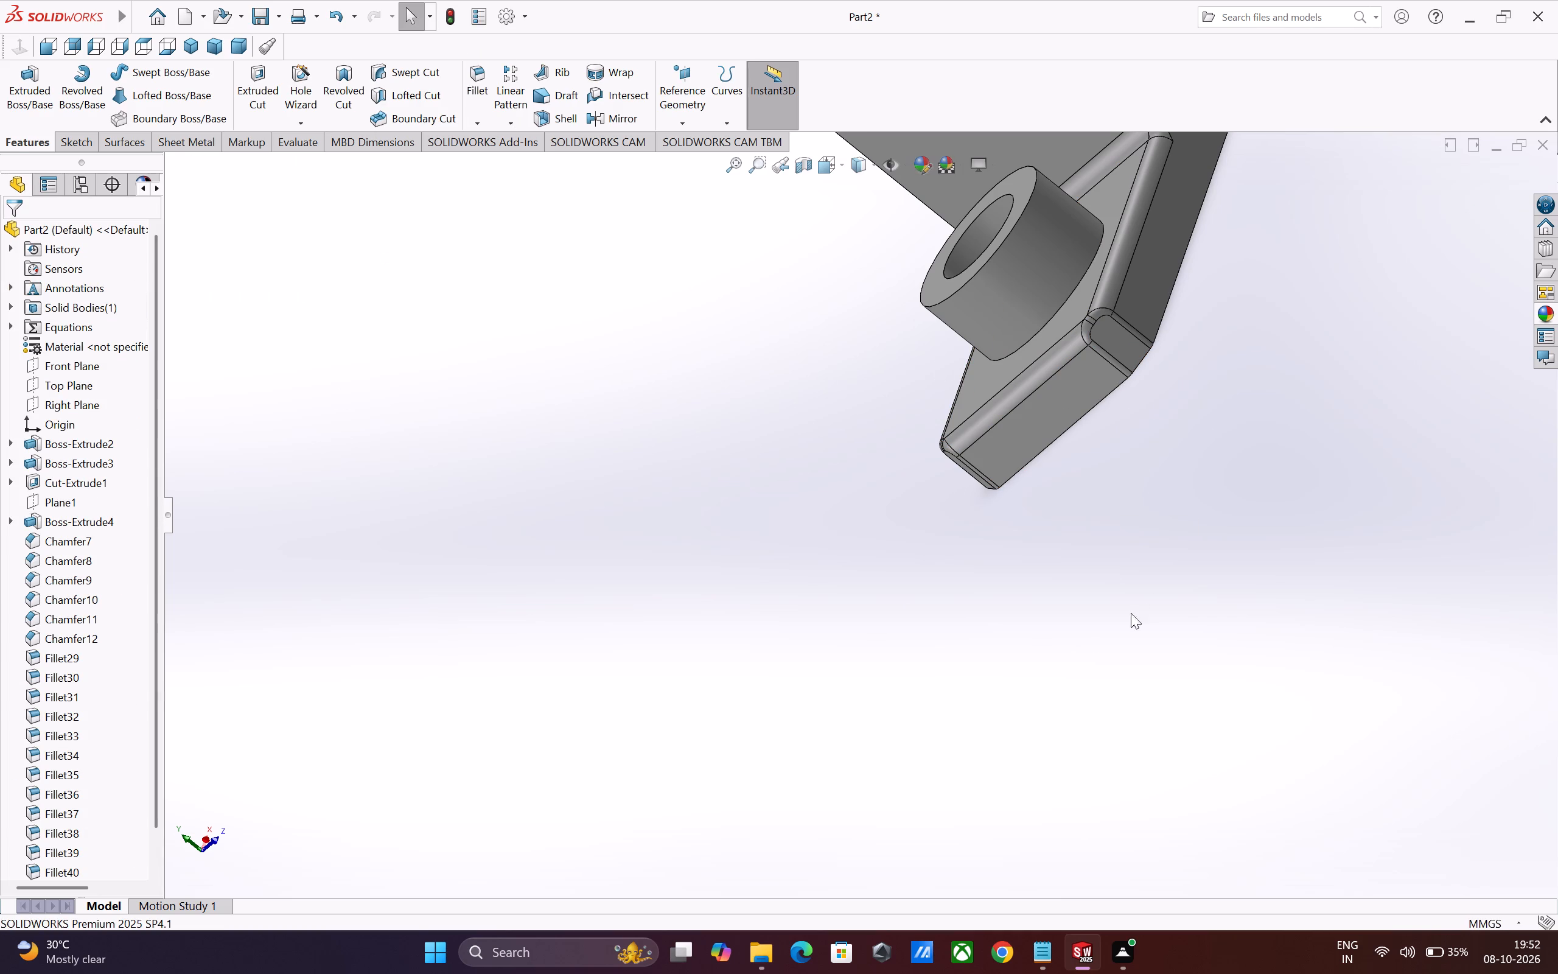
Fillet both vertical edges of one chamfered base plate corner at the rib end with radius 1 mm.
scroll(1157, 587, up, 2)
scroll(1011, 590, up, 1)
middle_drag(859, 543, 888, 537)
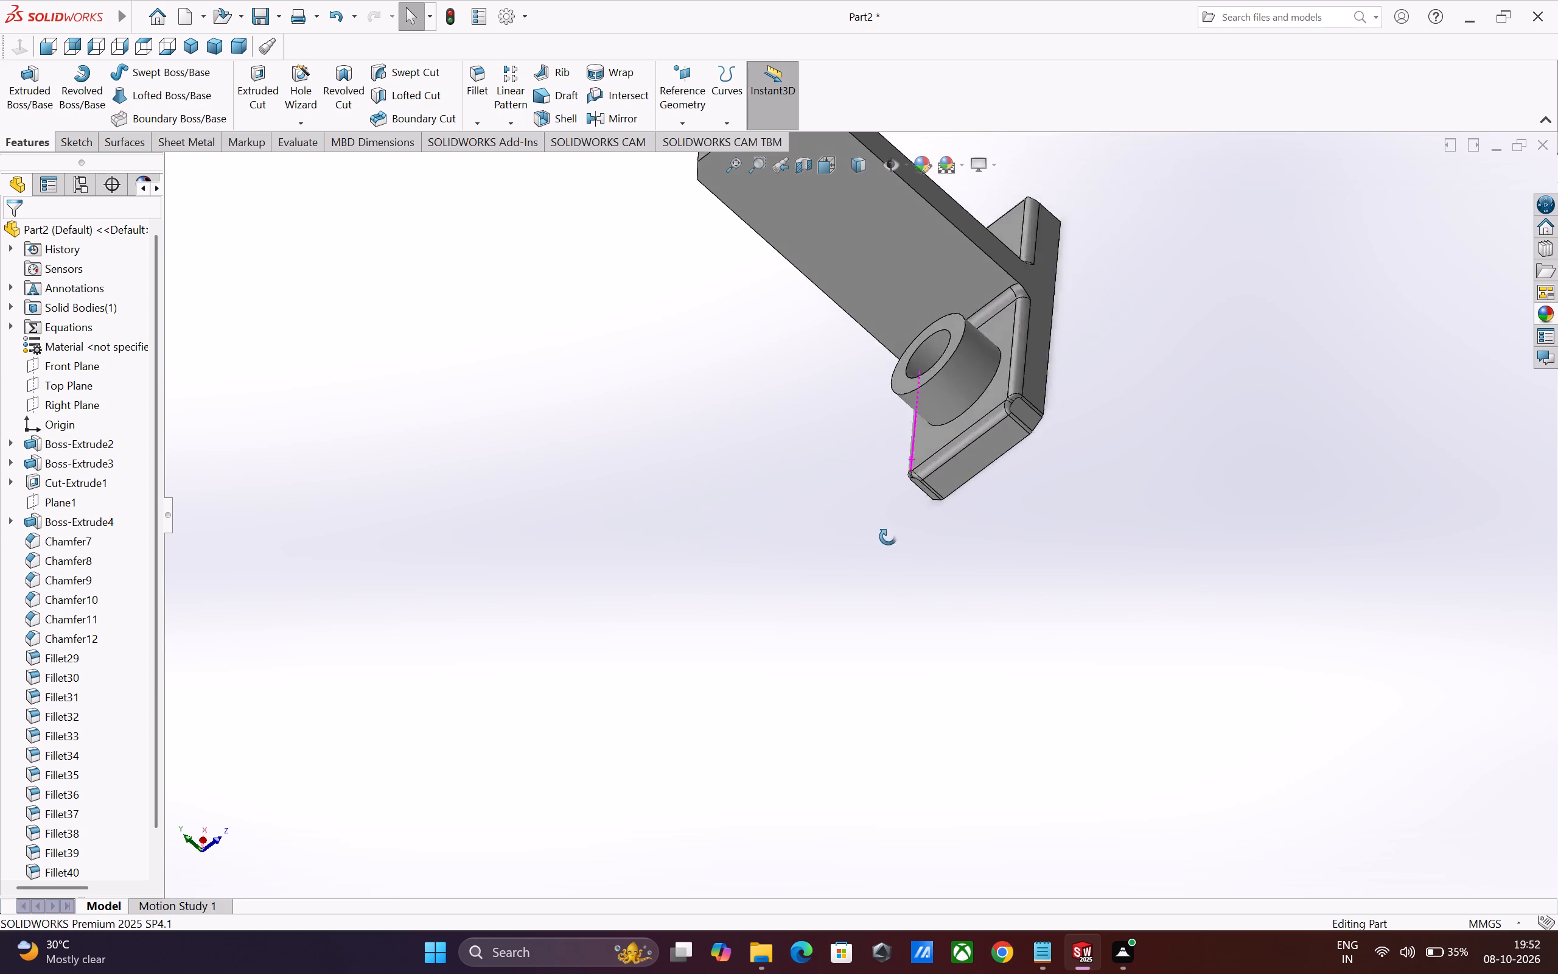
middle_drag(888, 537, 1110, 569)
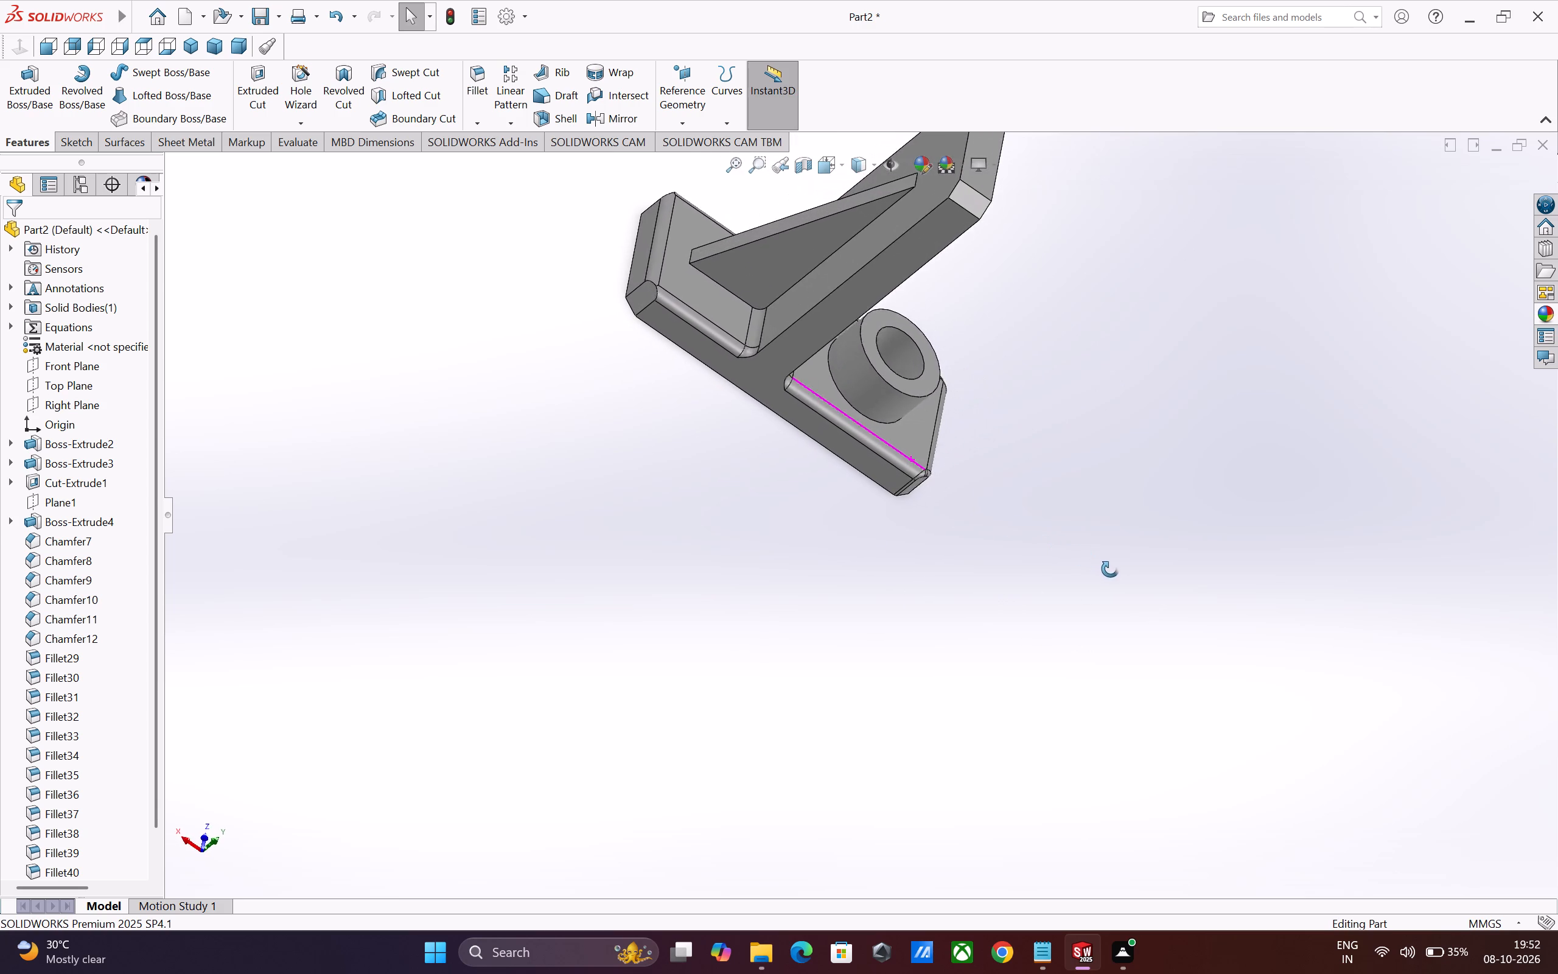
middle_drag(1110, 569, 1148, 642)
scroll(895, 562, up, 2)
scroll(753, 482, down, 2)
click(478, 79)
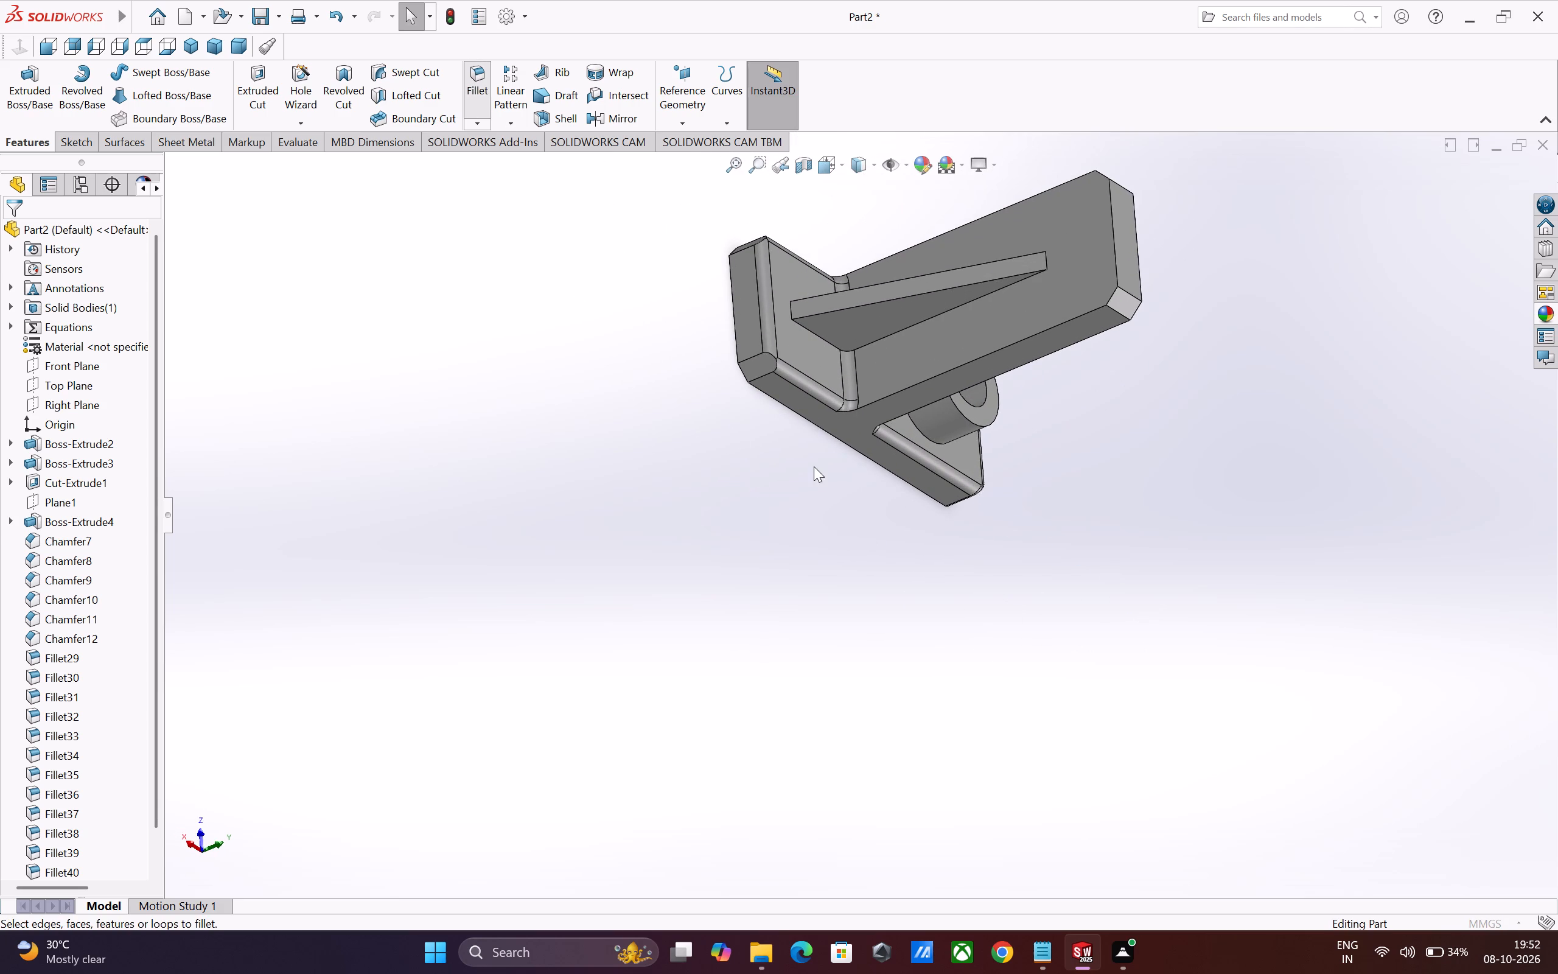
scroll(793, 430, down, 2)
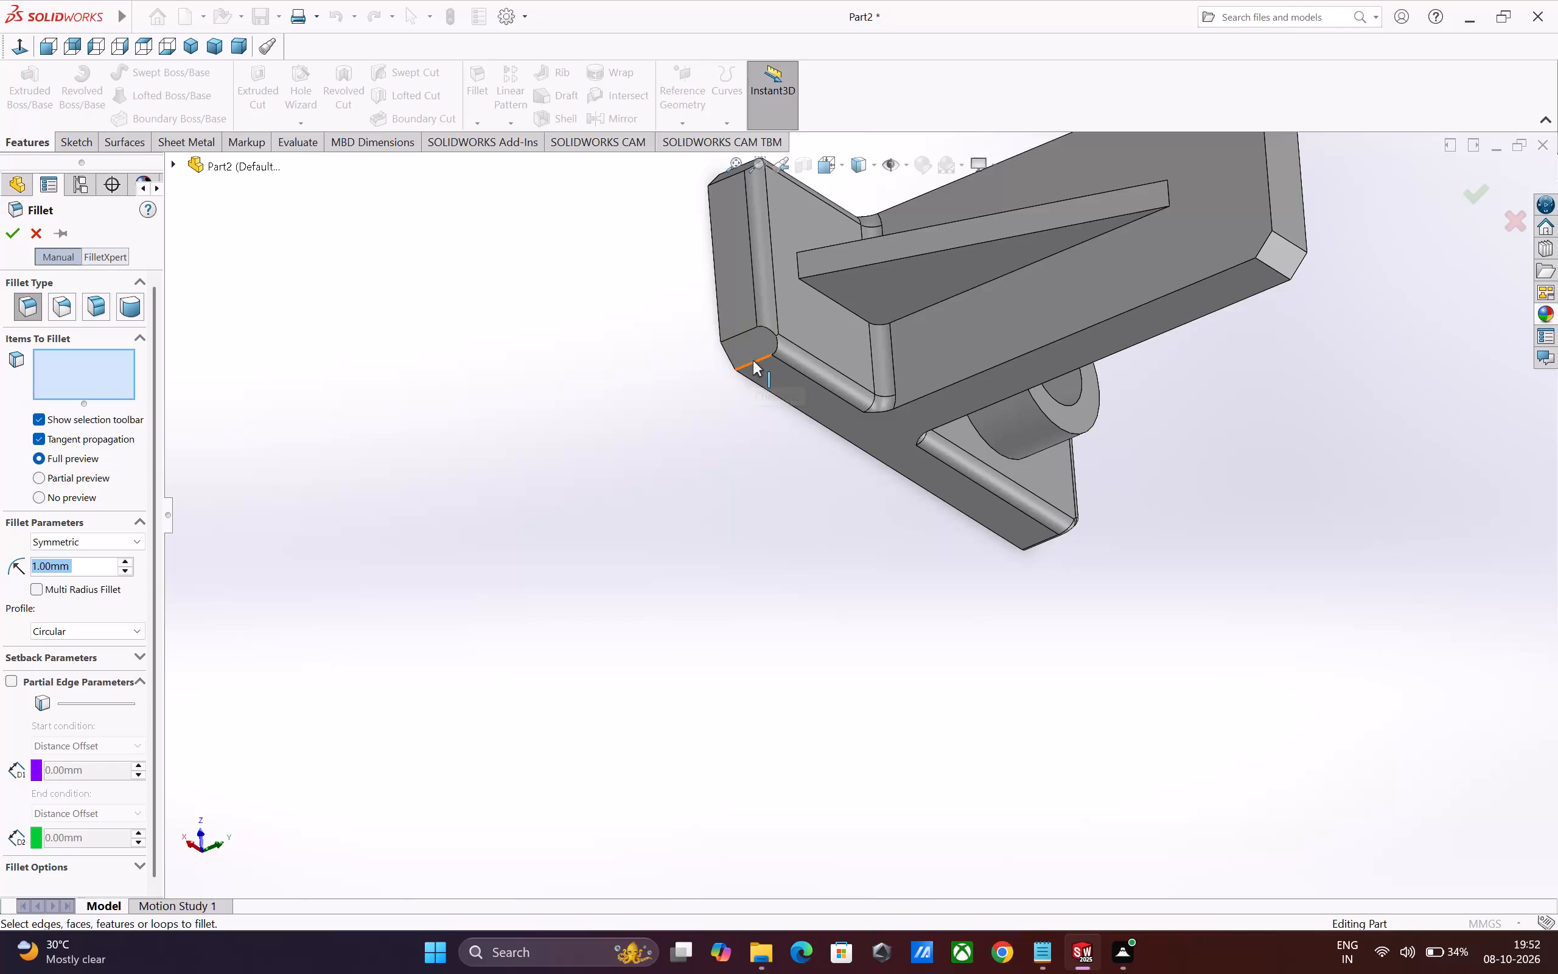
click(753, 360)
click(13, 242)
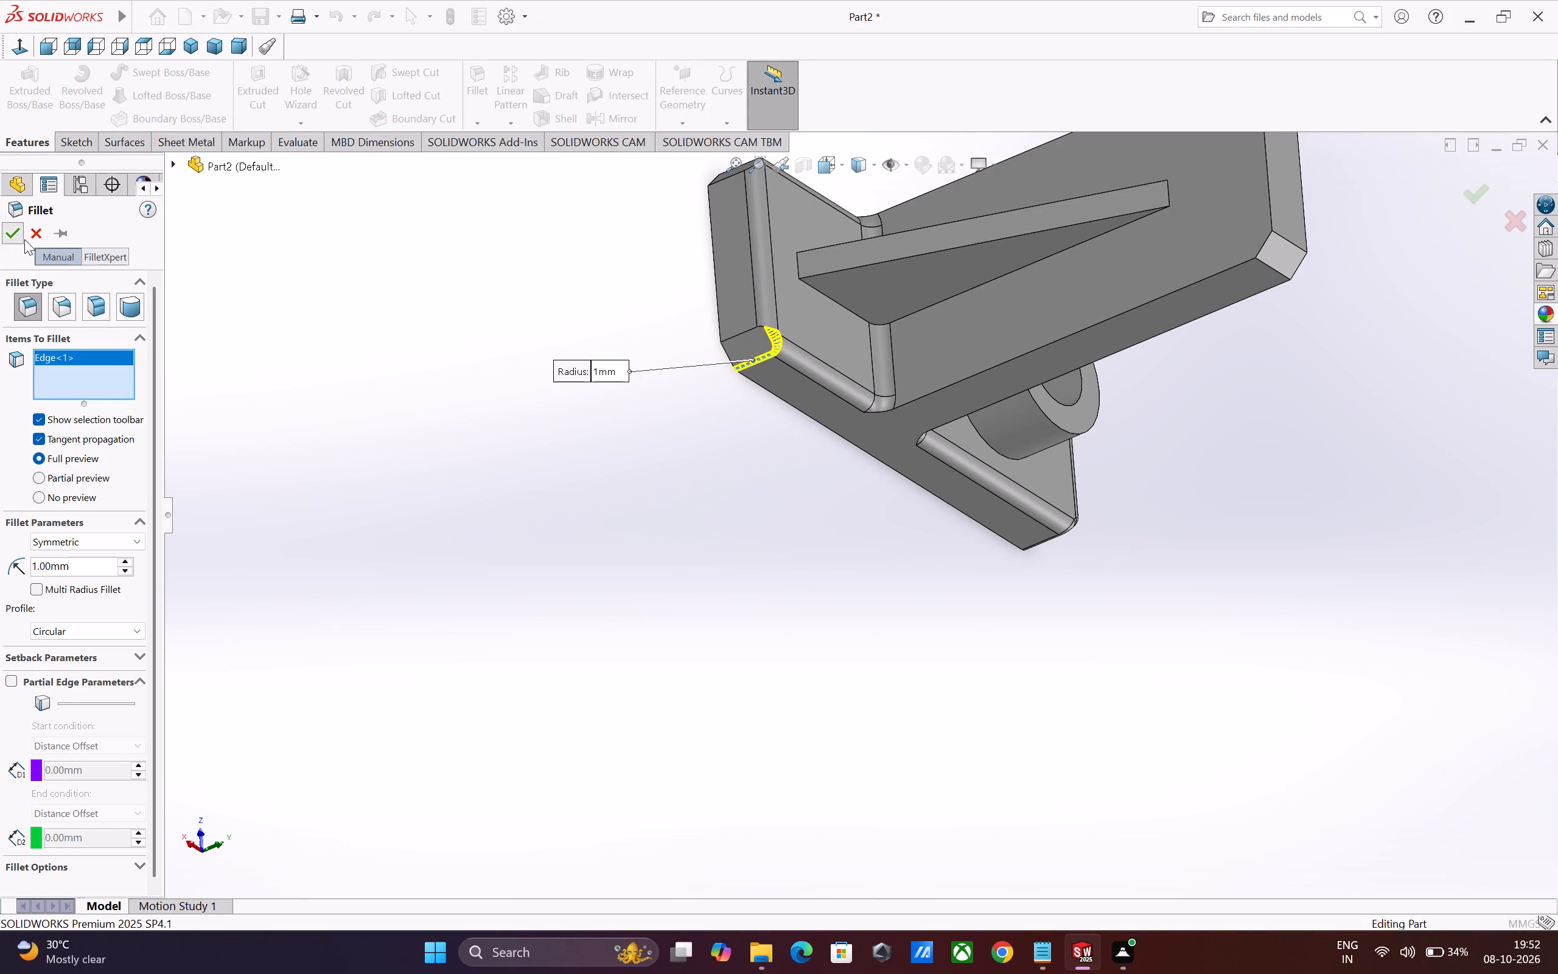
click(480, 88)
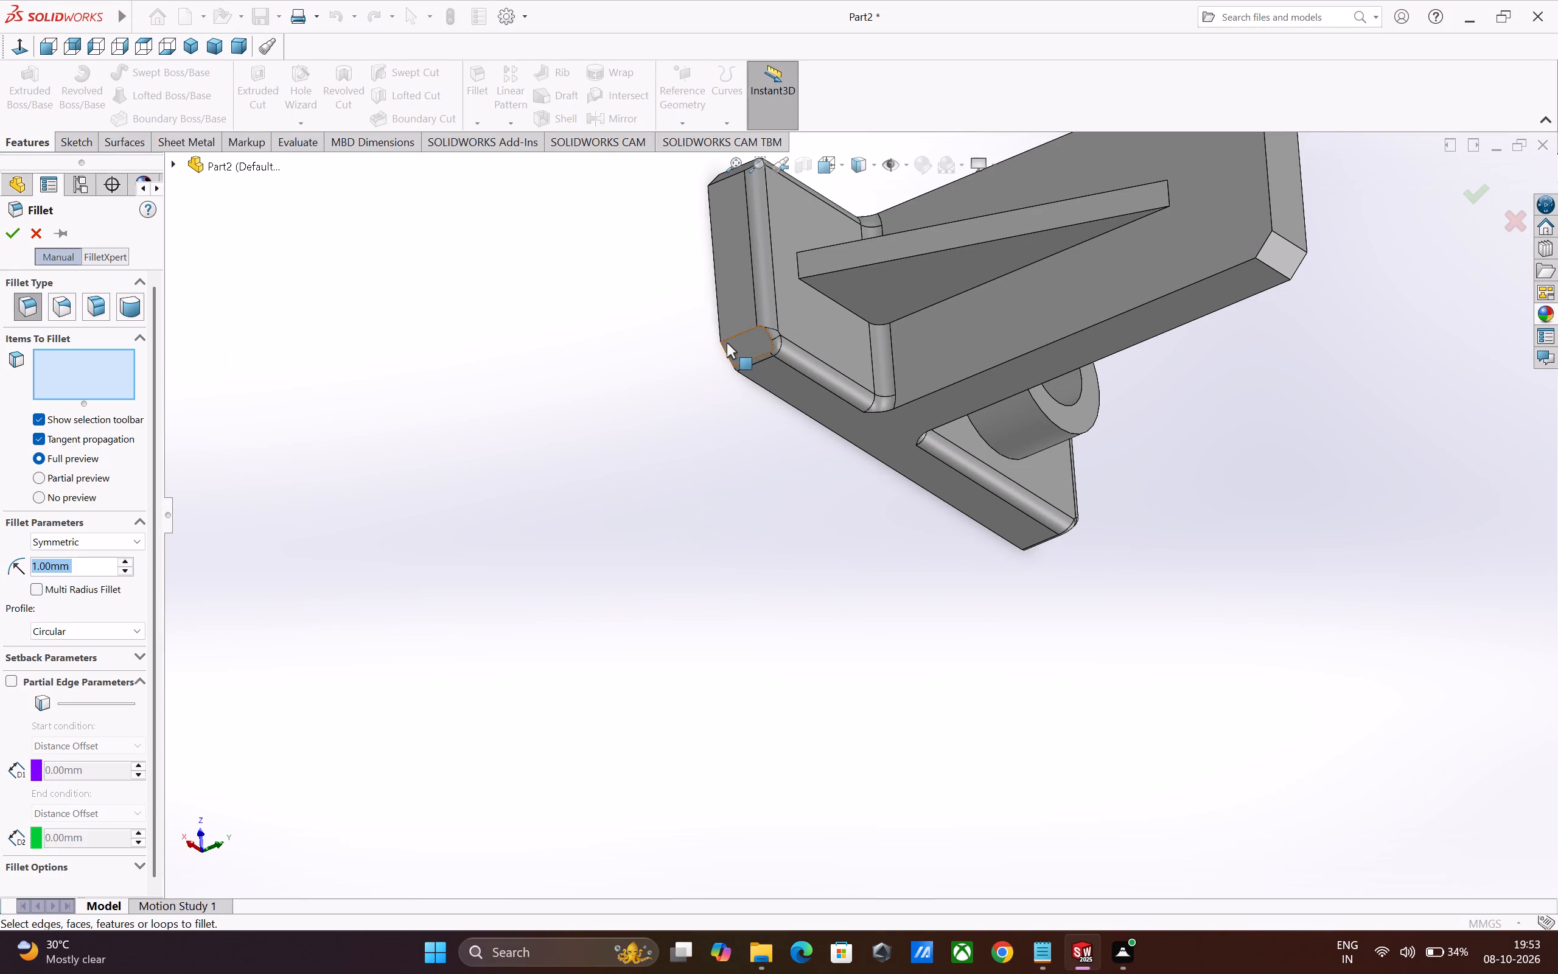
click(738, 335)
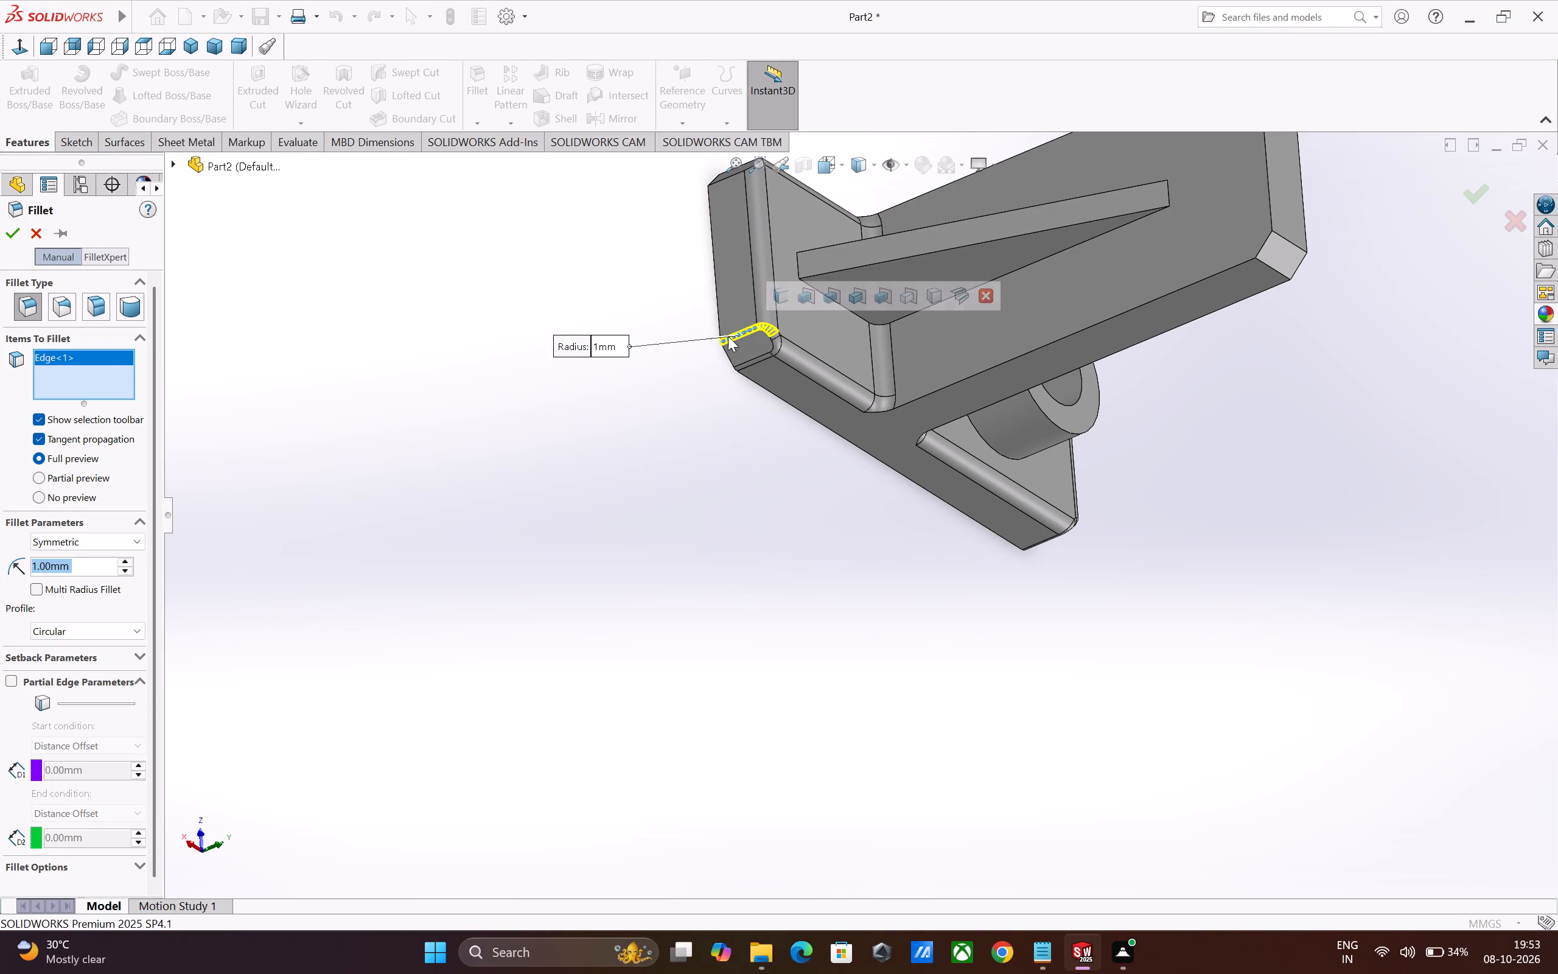
click(15, 233)
Fillet both vertical edges of the other chamfered base plate corner at the rib end with radius 1 mm.
scroll(1055, 737, up, 2)
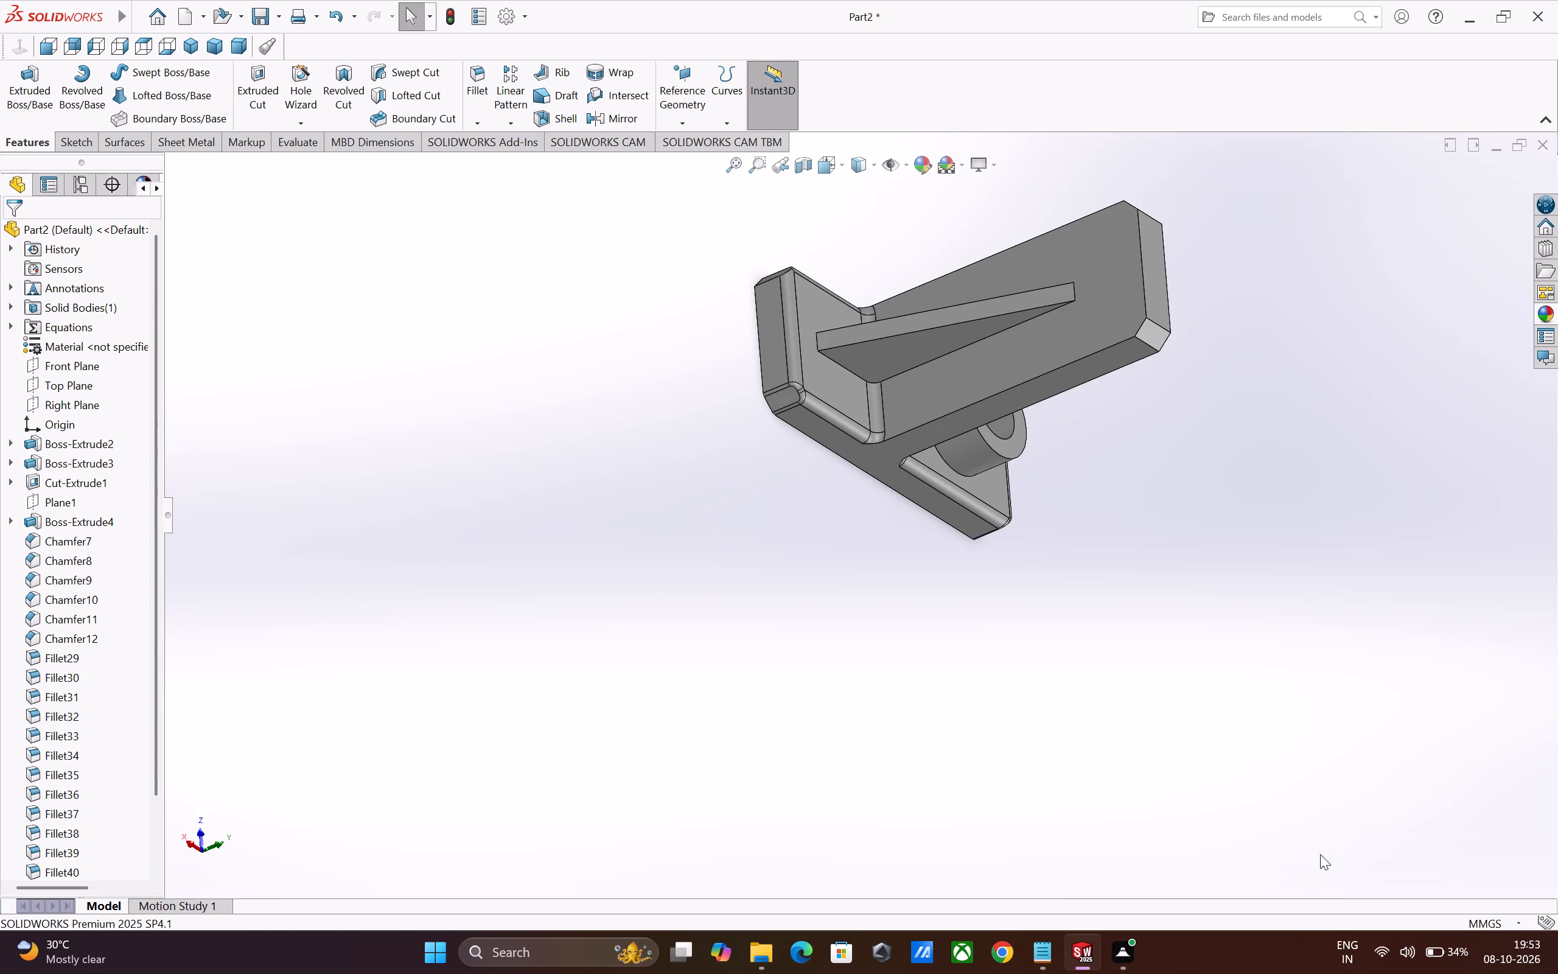
middle_drag(685, 394, 684, 533)
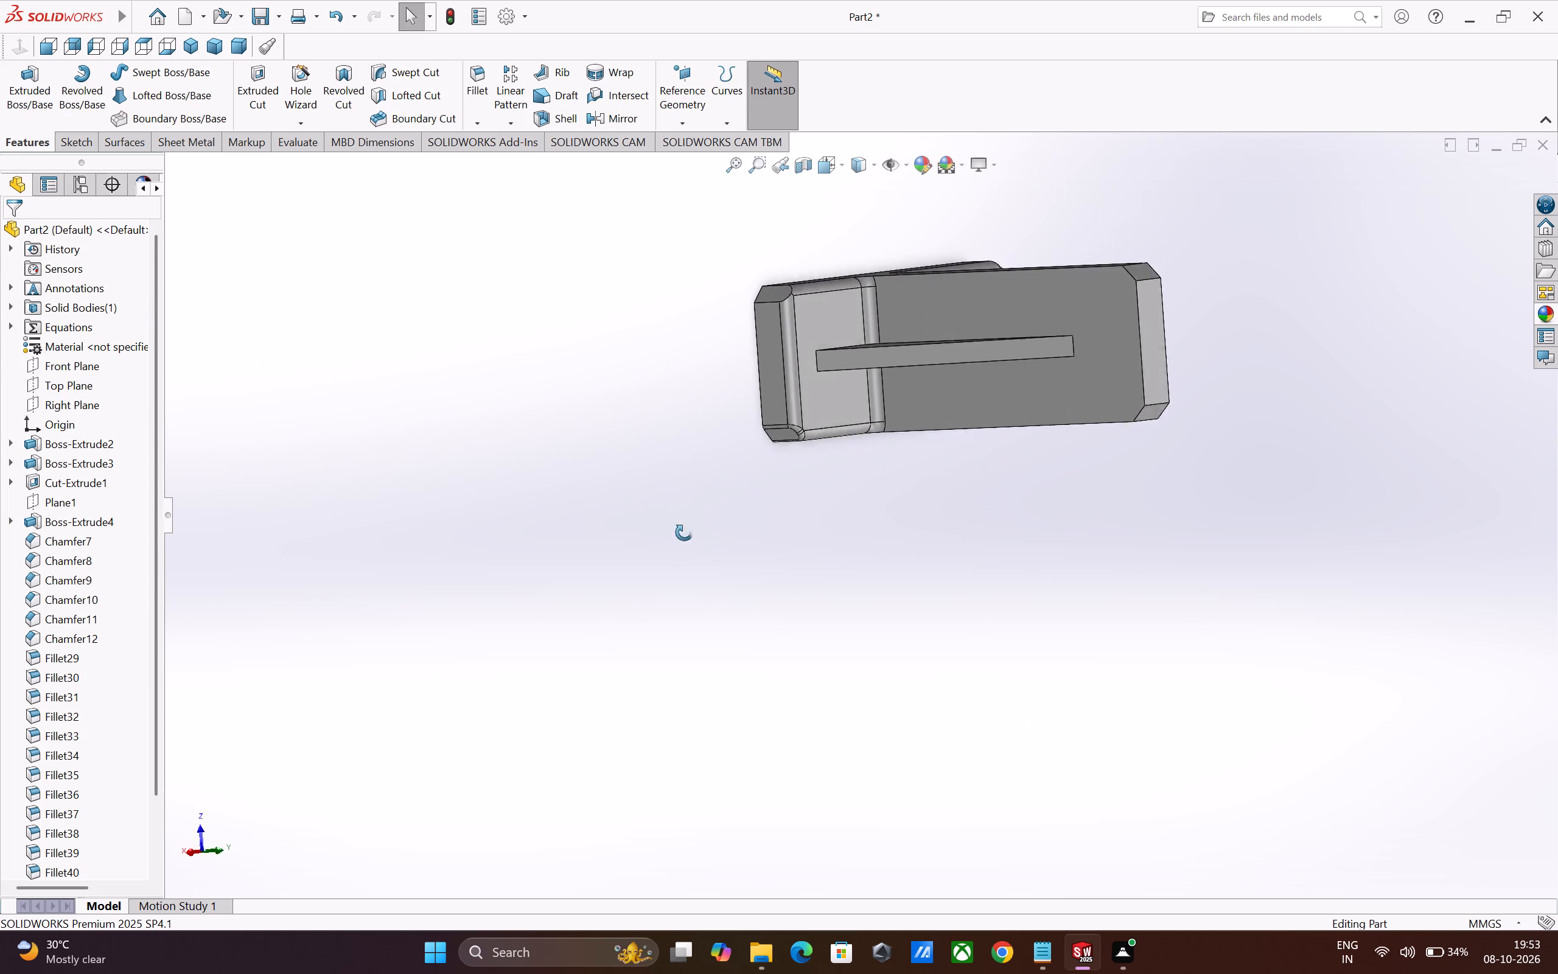
middle_drag(684, 533, 701, 690)
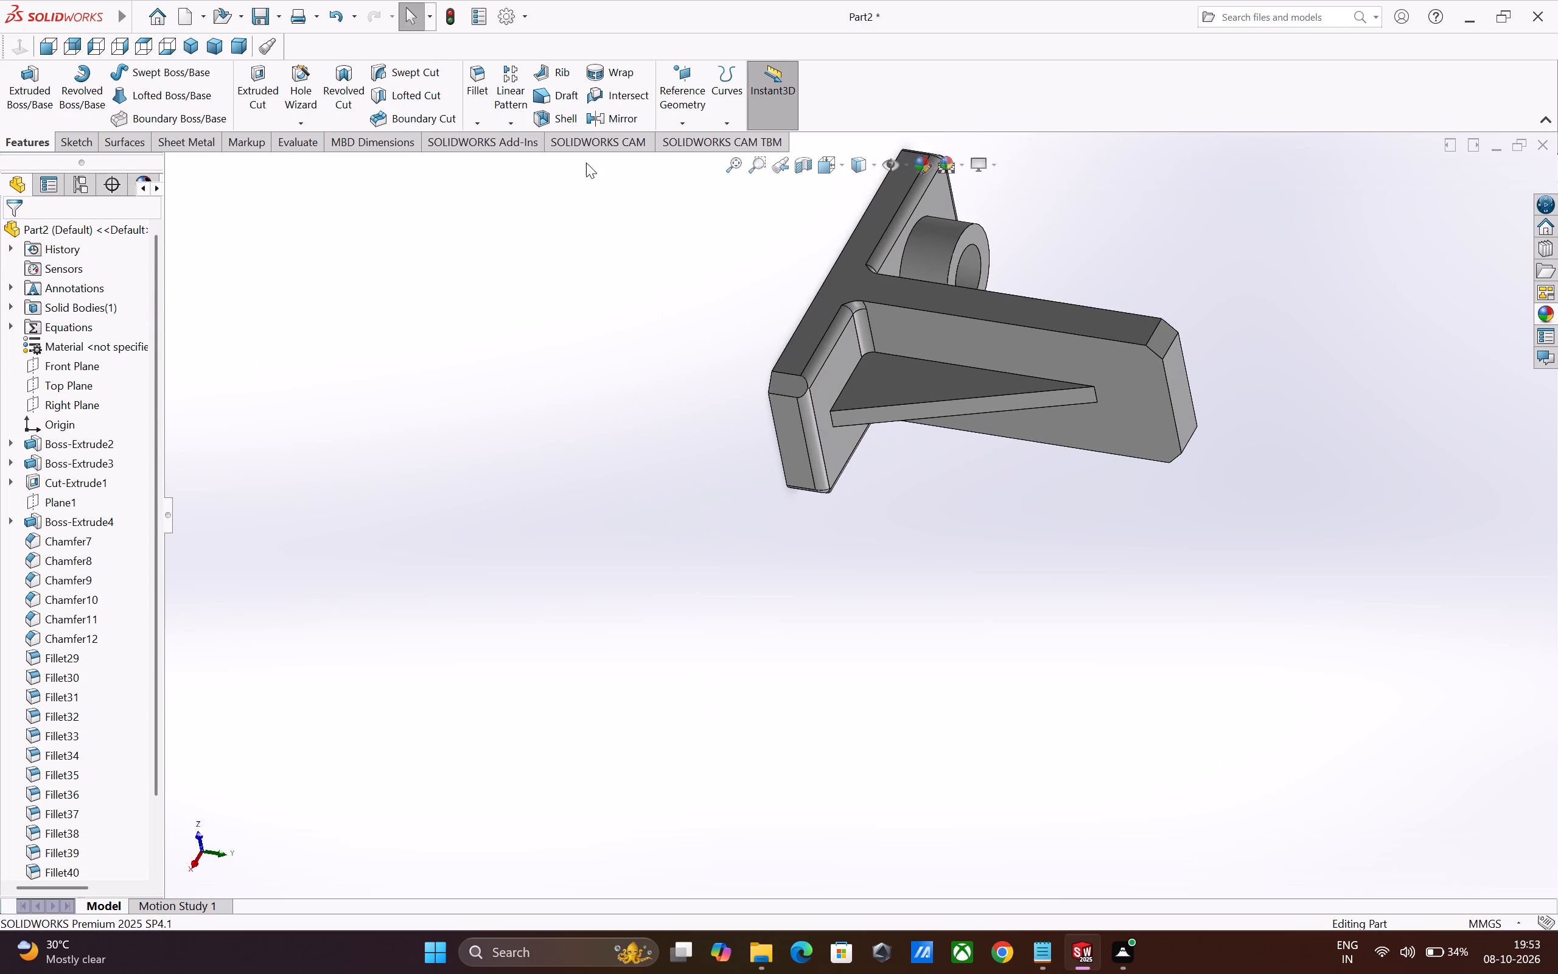
click(476, 85)
scroll(777, 422, down, 3)
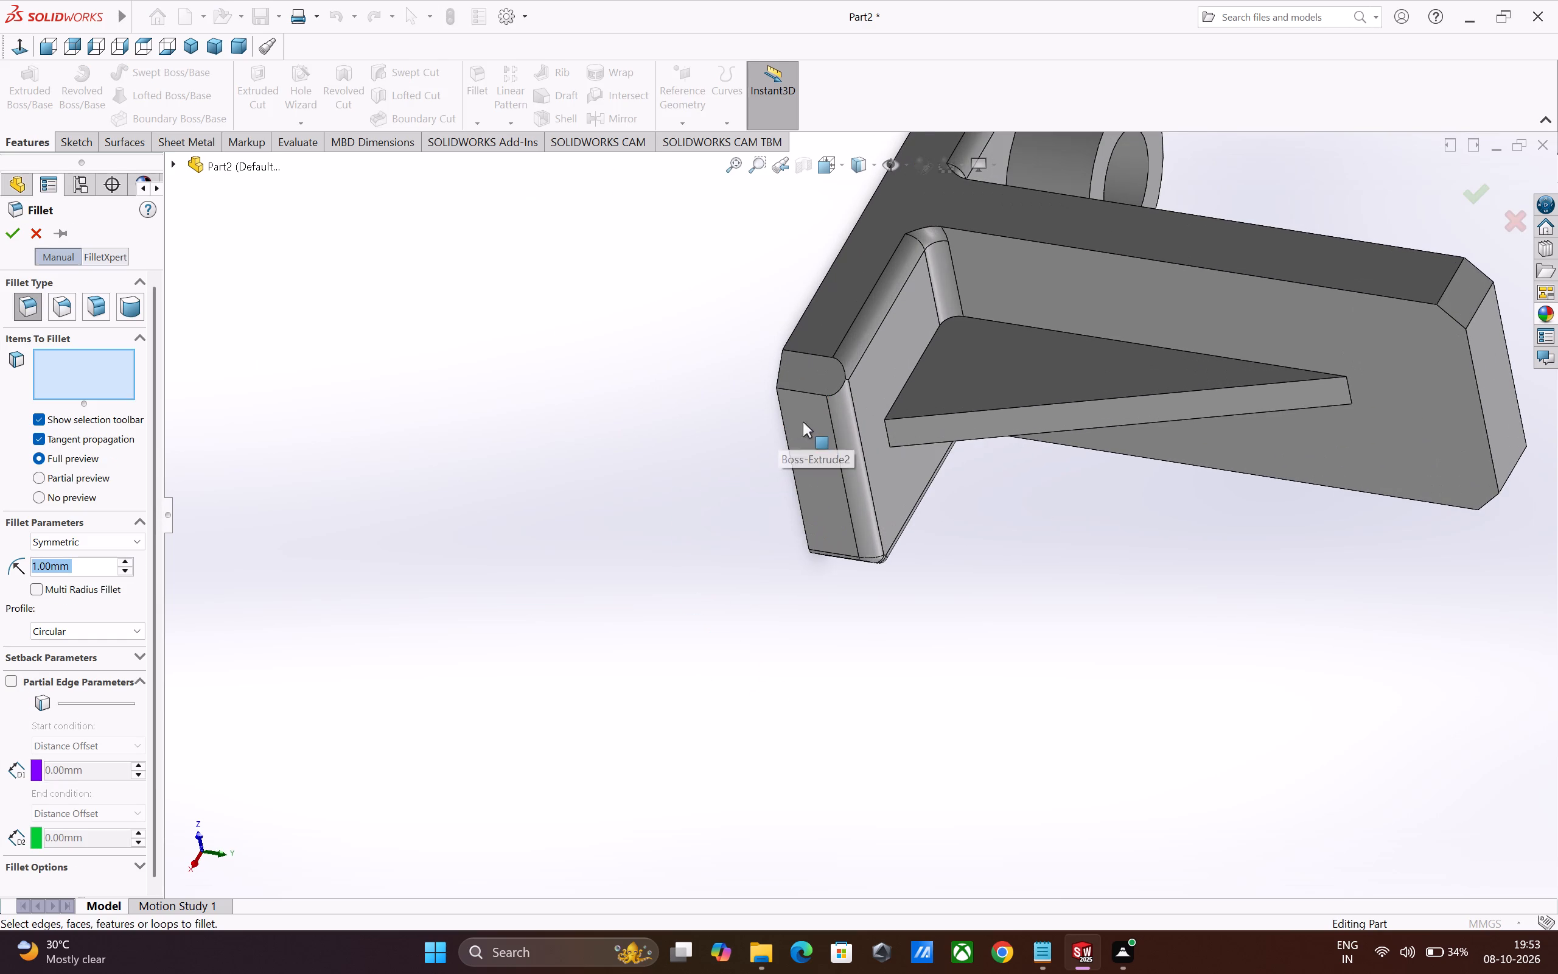
click(801, 391)
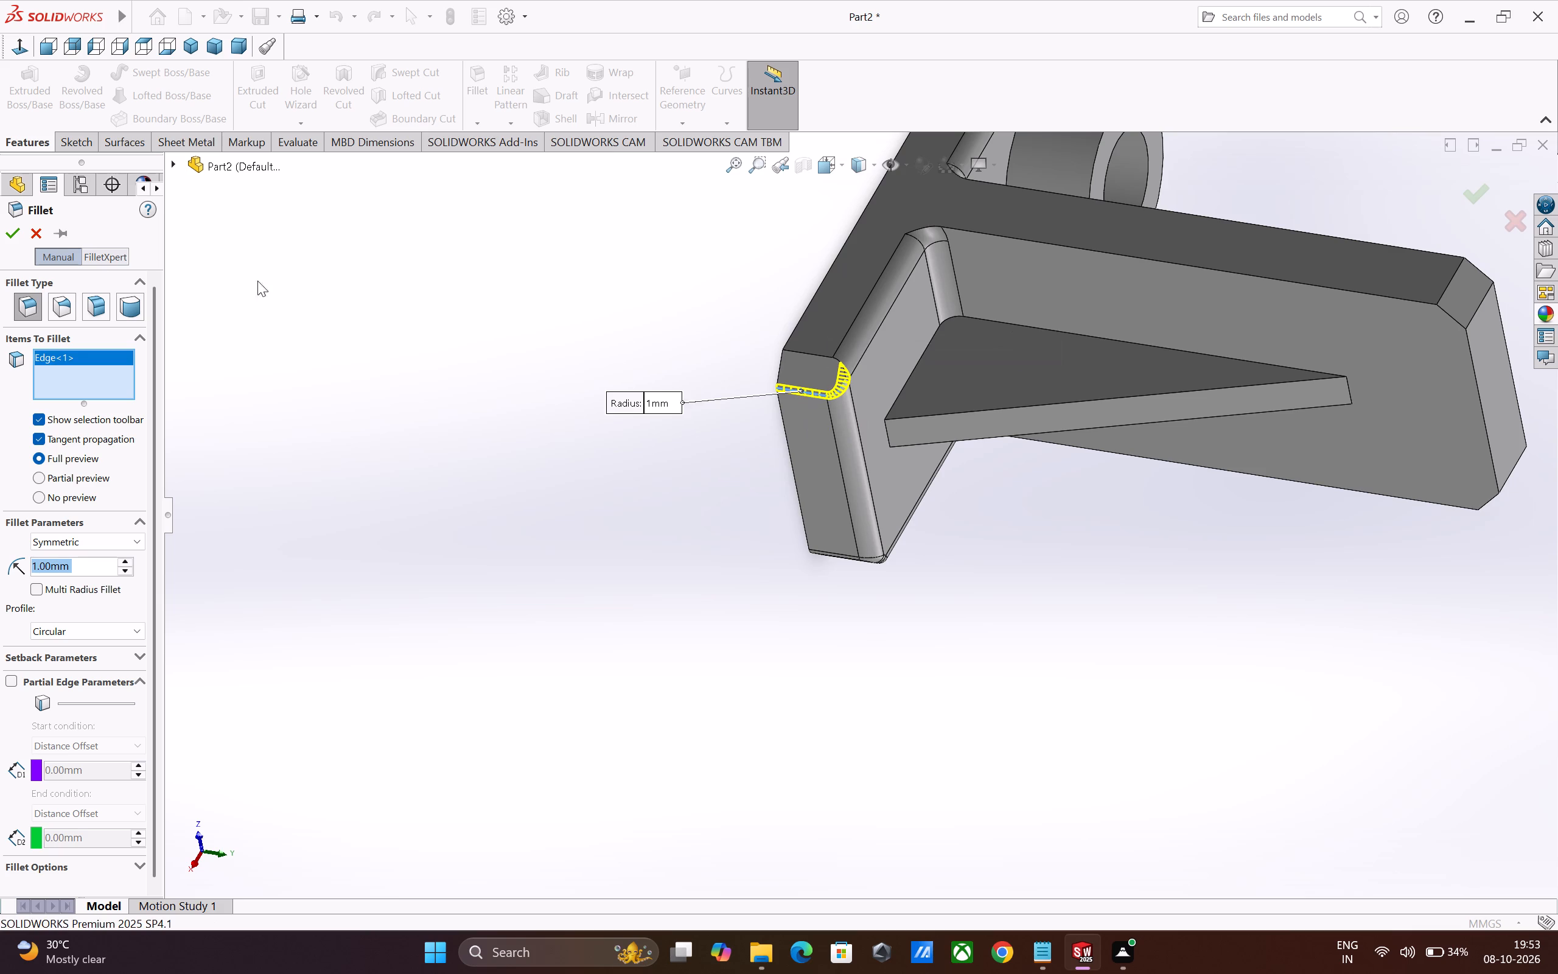
click(16, 233)
click(481, 89)
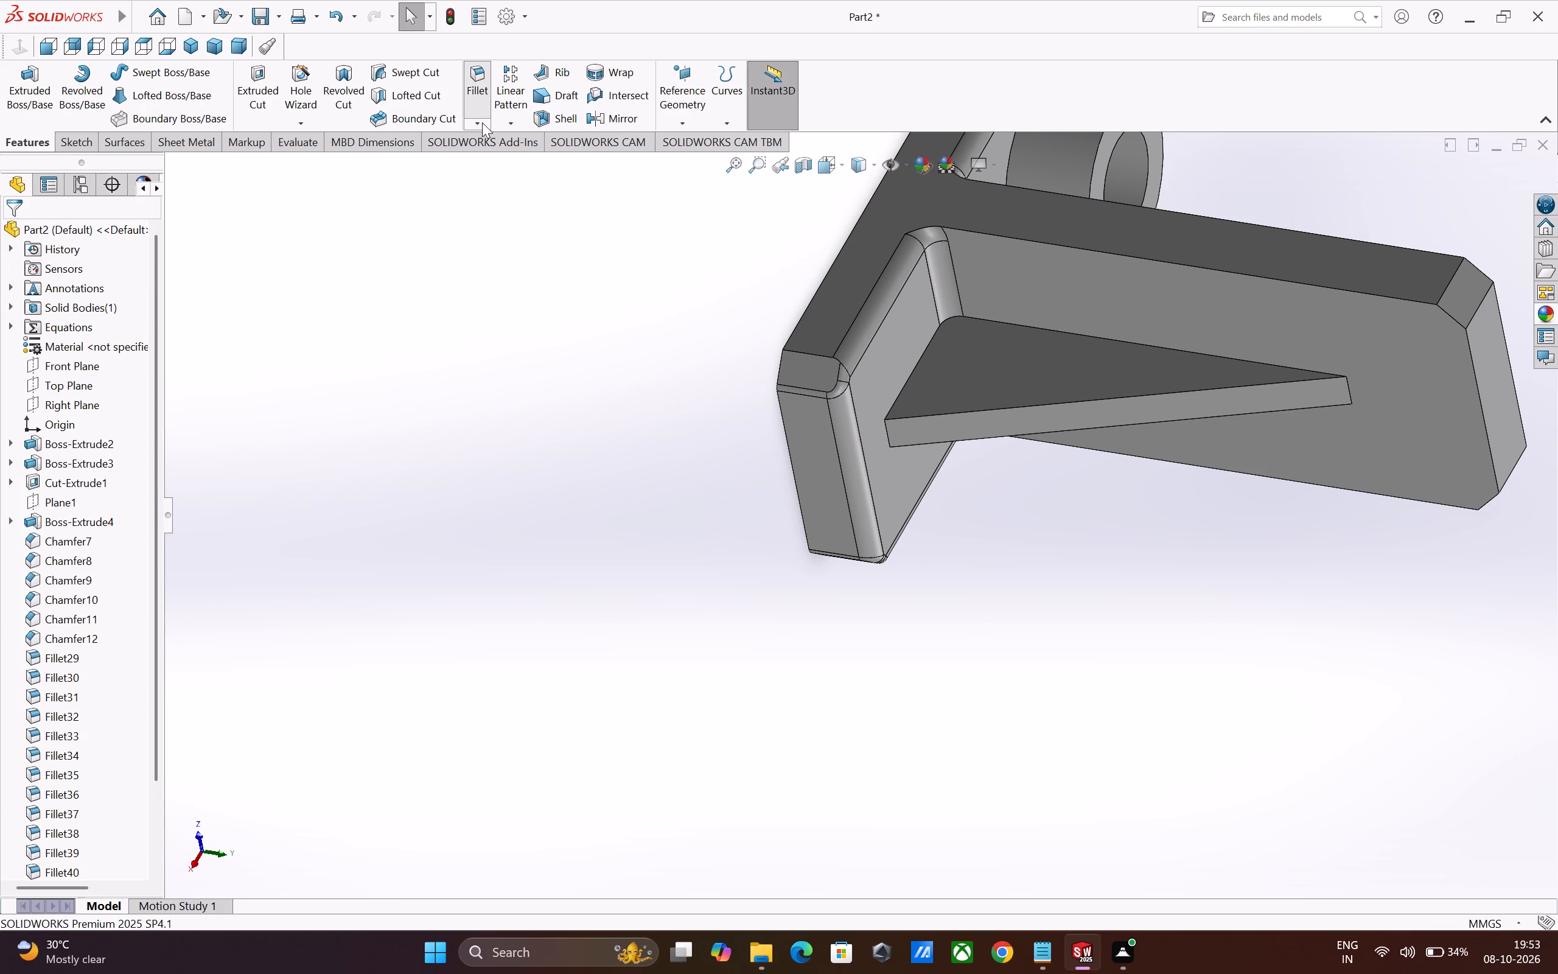
click(806, 354)
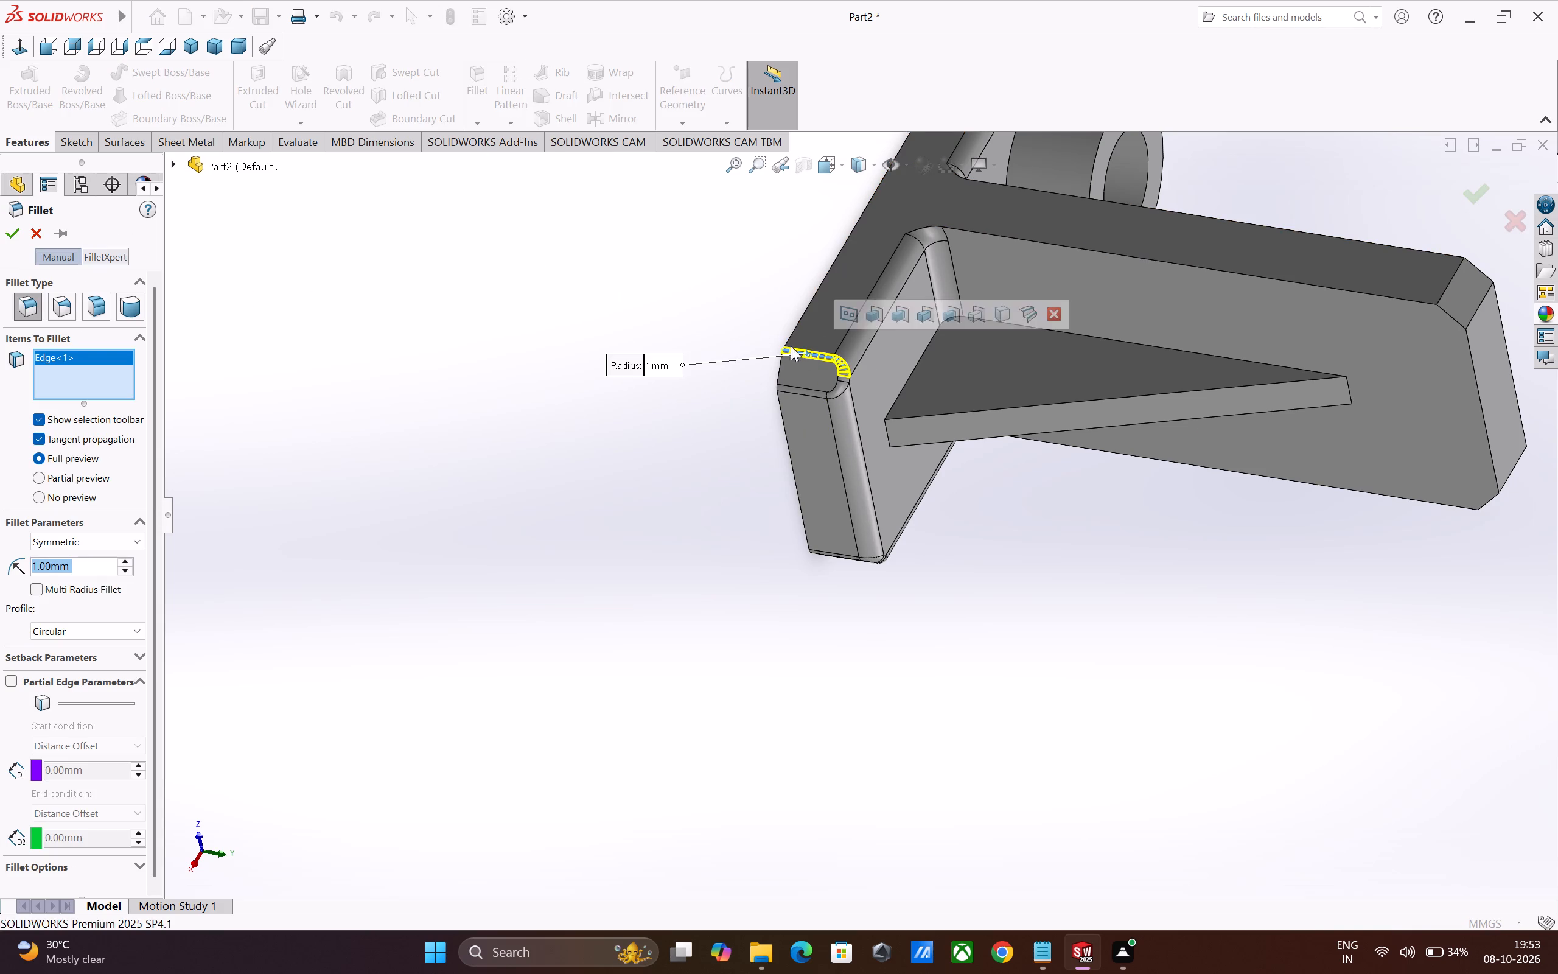
click(10, 232)
scroll(614, 551, up, 3)
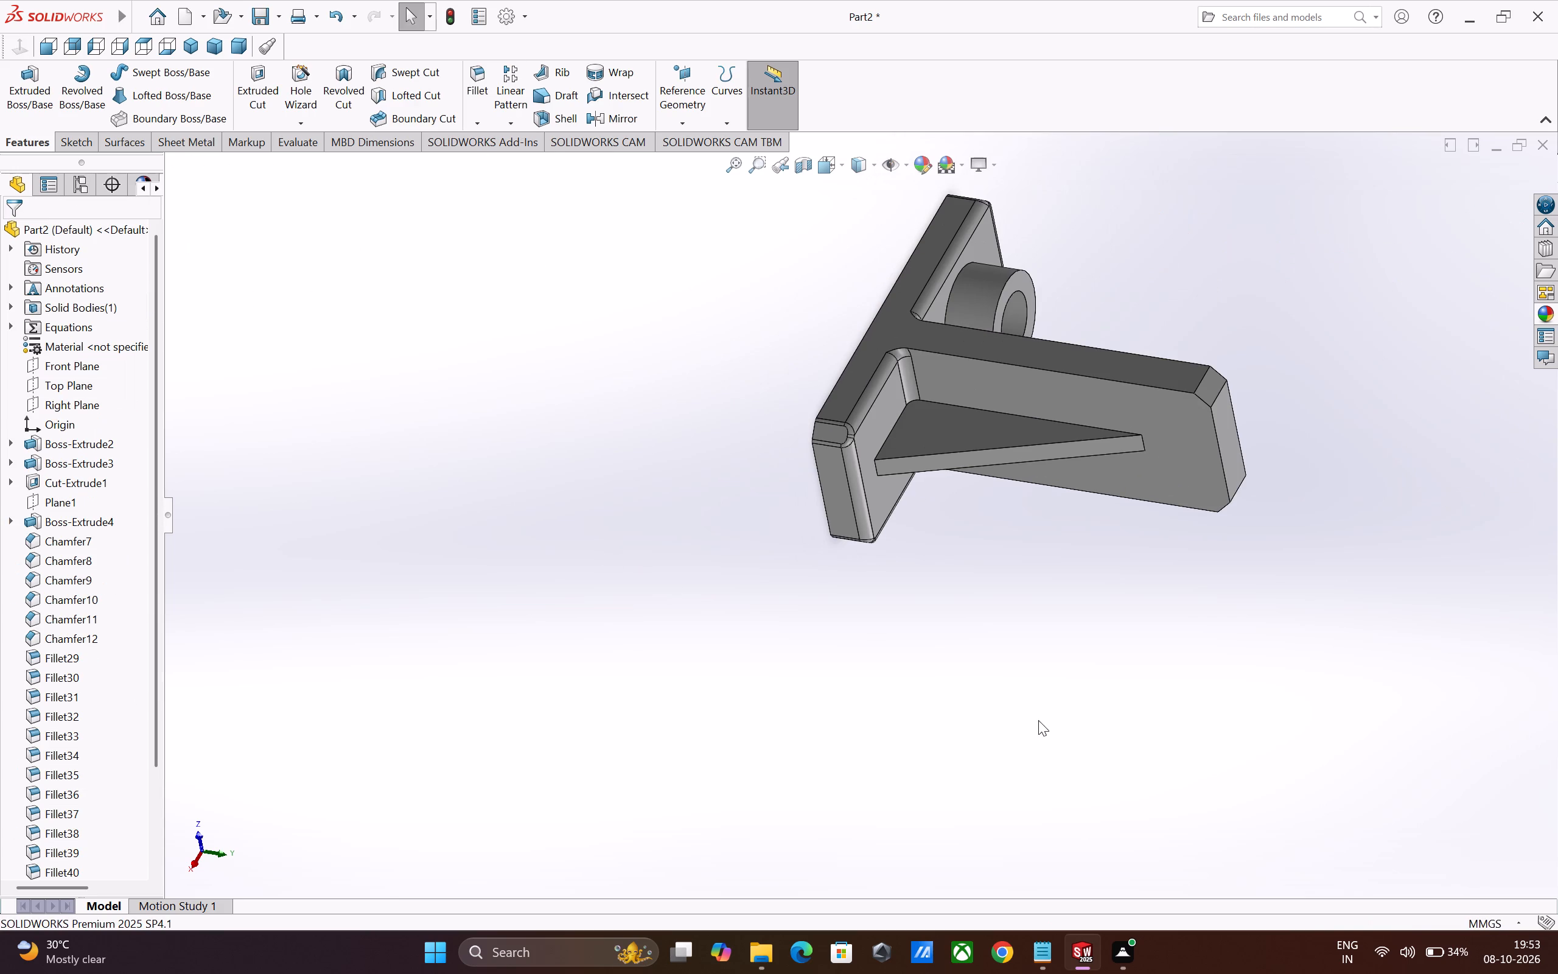
Examine the bracket from all sides for upright edges that still need fillets.
ctrl+middle_drag(990, 686, 872, 640)
ctrl+middle_drag(833, 624, 938, 658)
shift+middle_drag(935, 646, 1020, 625)
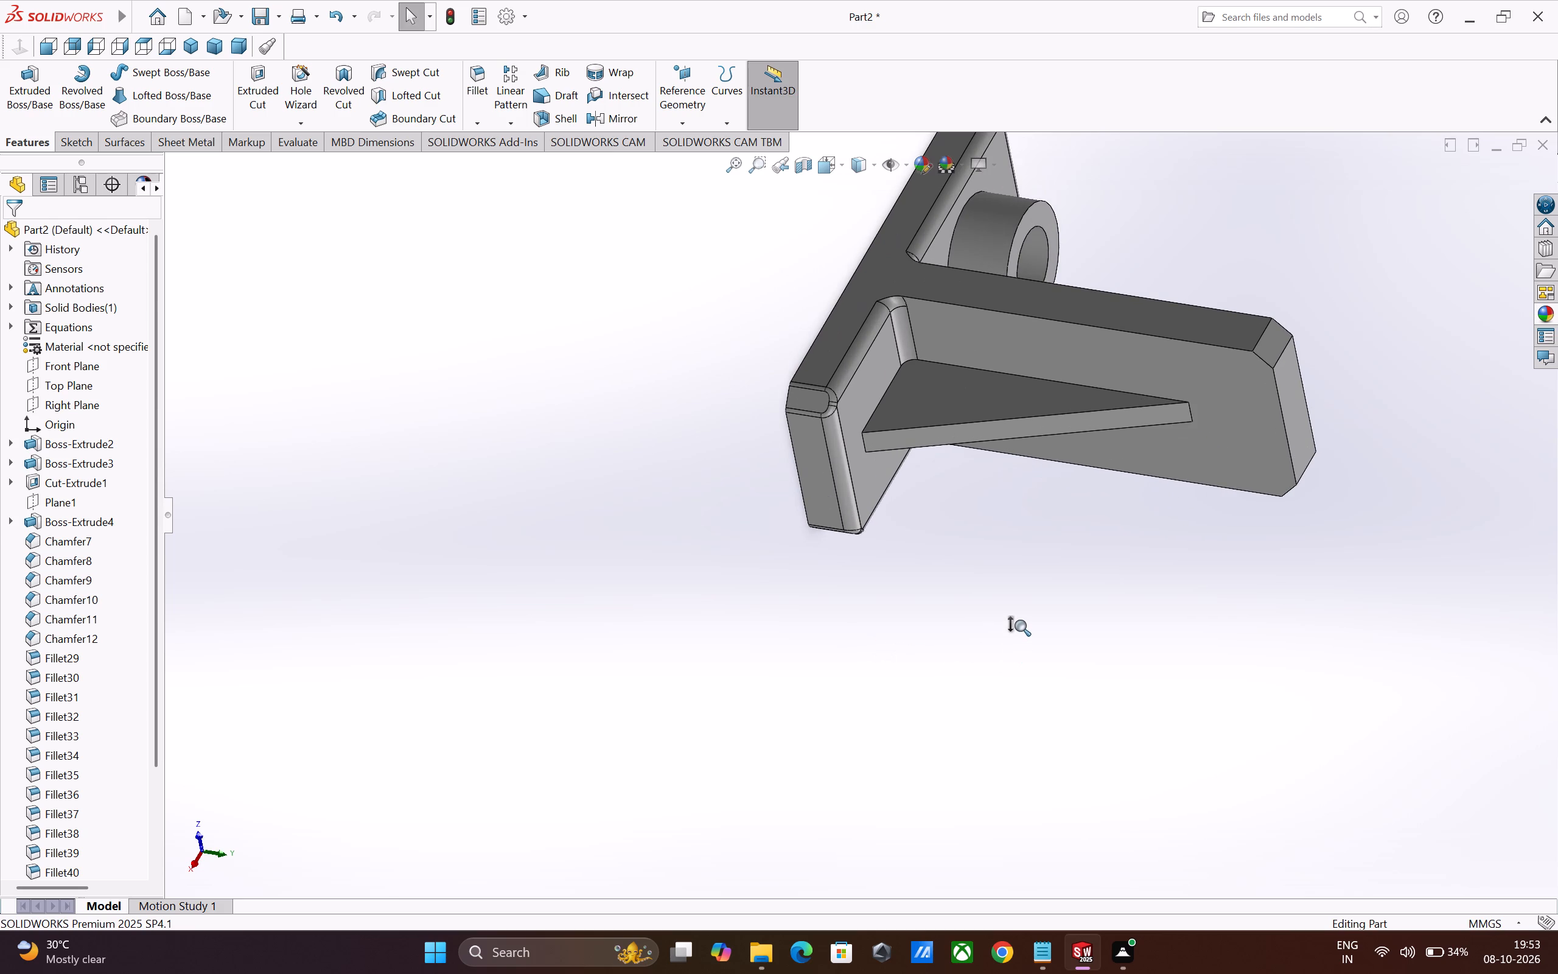
shift+middle_drag(1020, 625, 1025, 671)
middle_drag(1132, 619, 1055, 340)
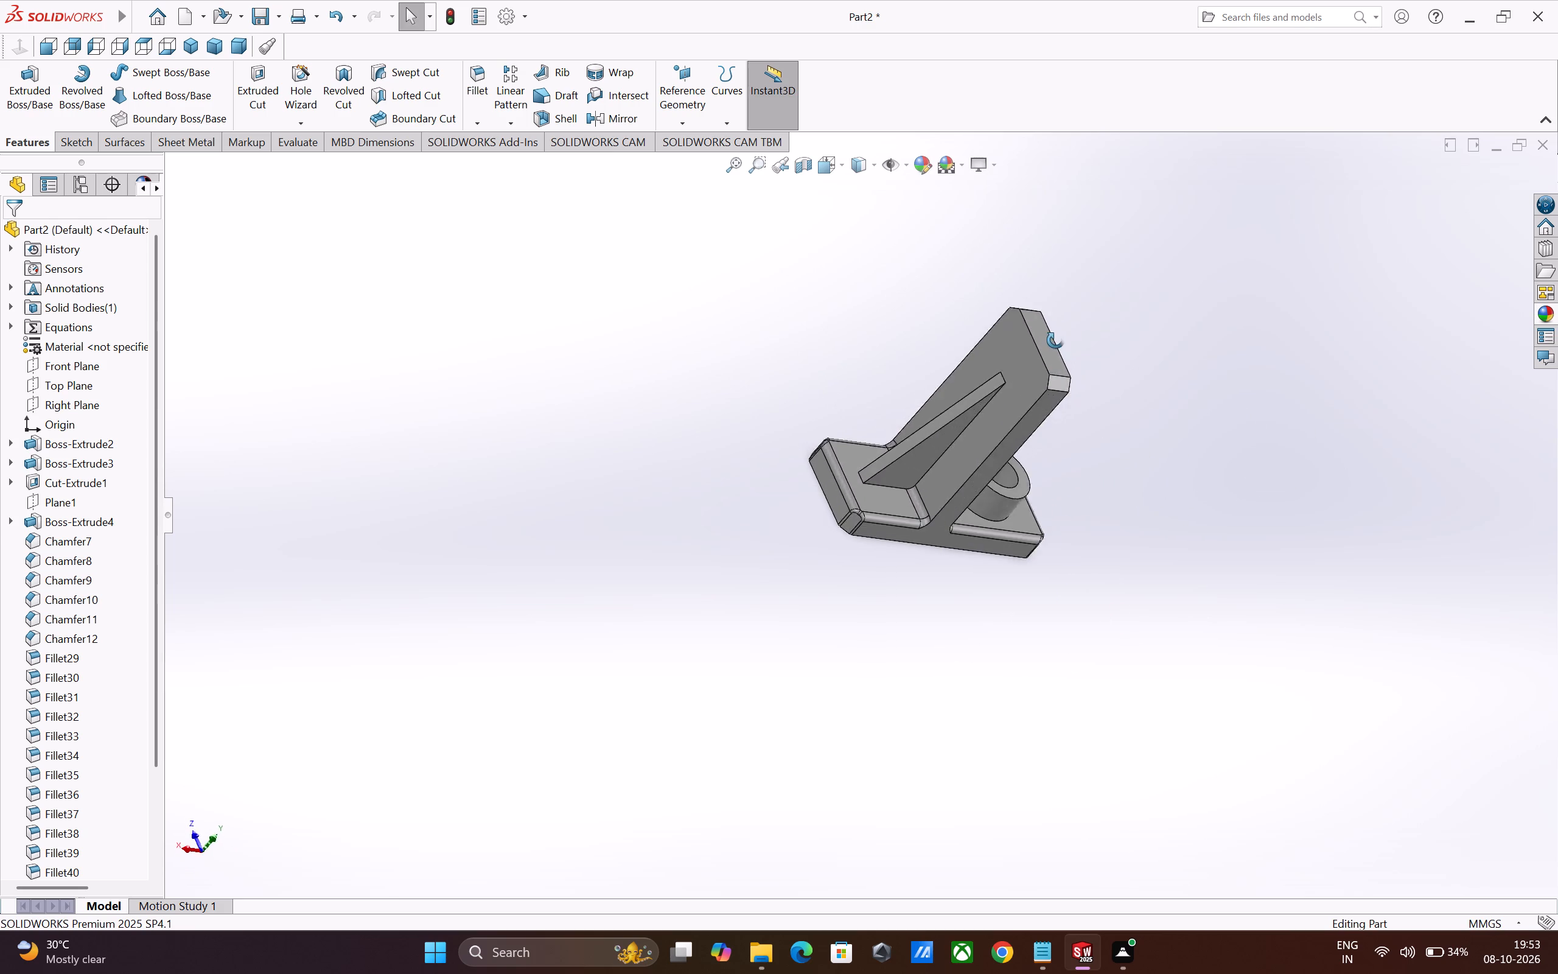
middle_drag(1055, 340, 923, 211)
middle_drag(1288, 542, 1165, 657)
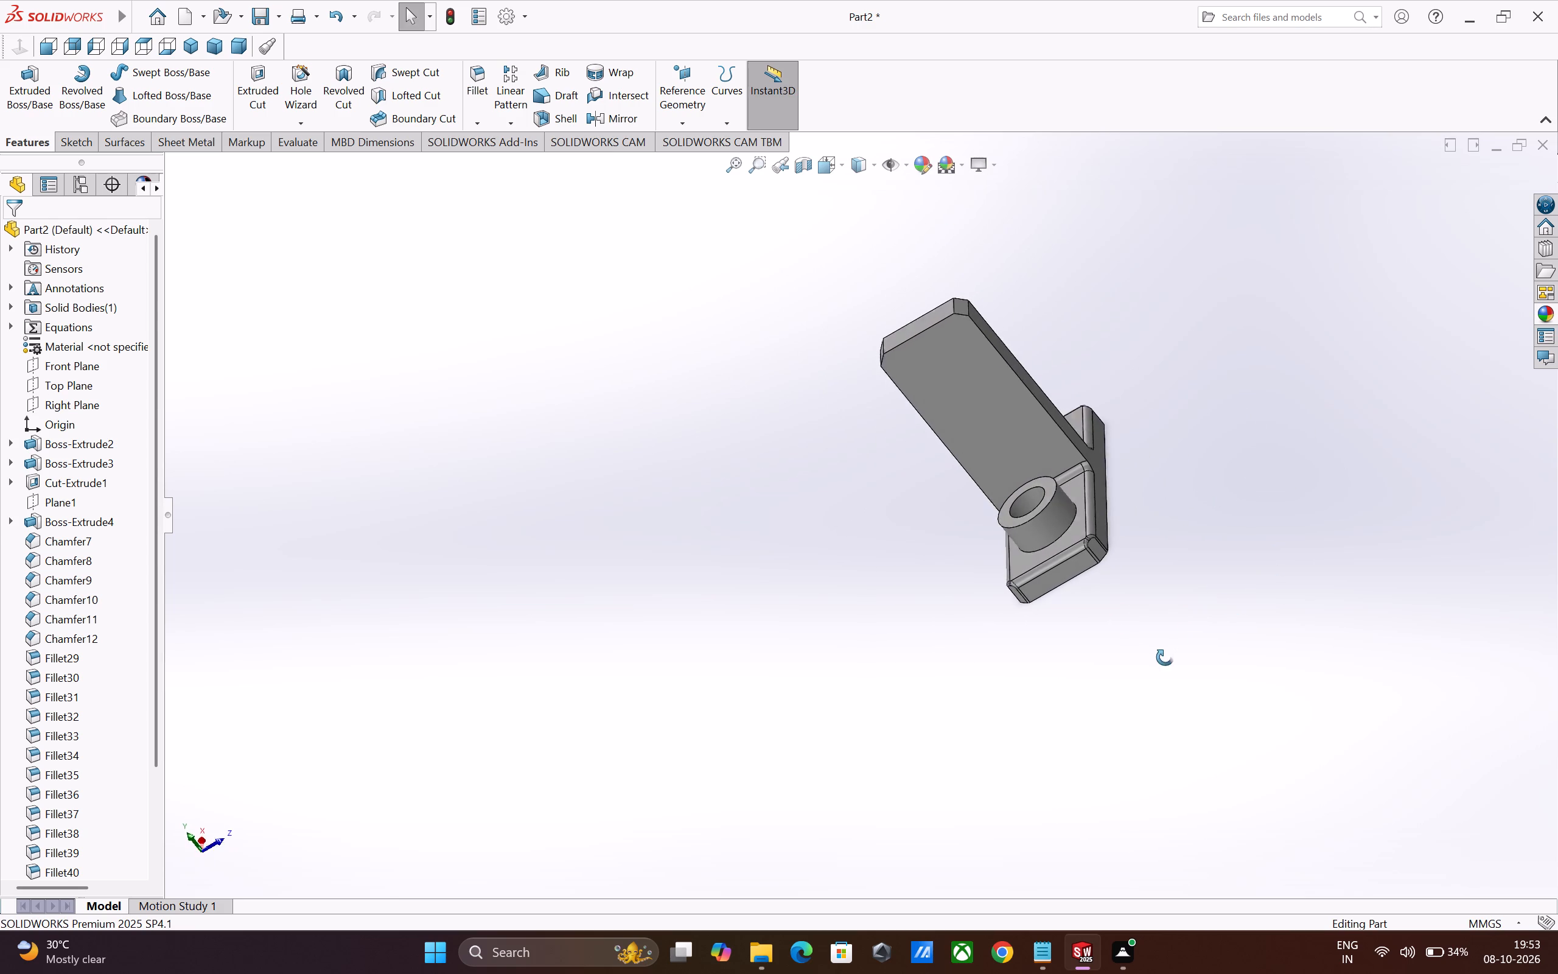
middle_drag(1165, 657, 1094, 736)
middle_drag(1318, 397, 1302, 457)
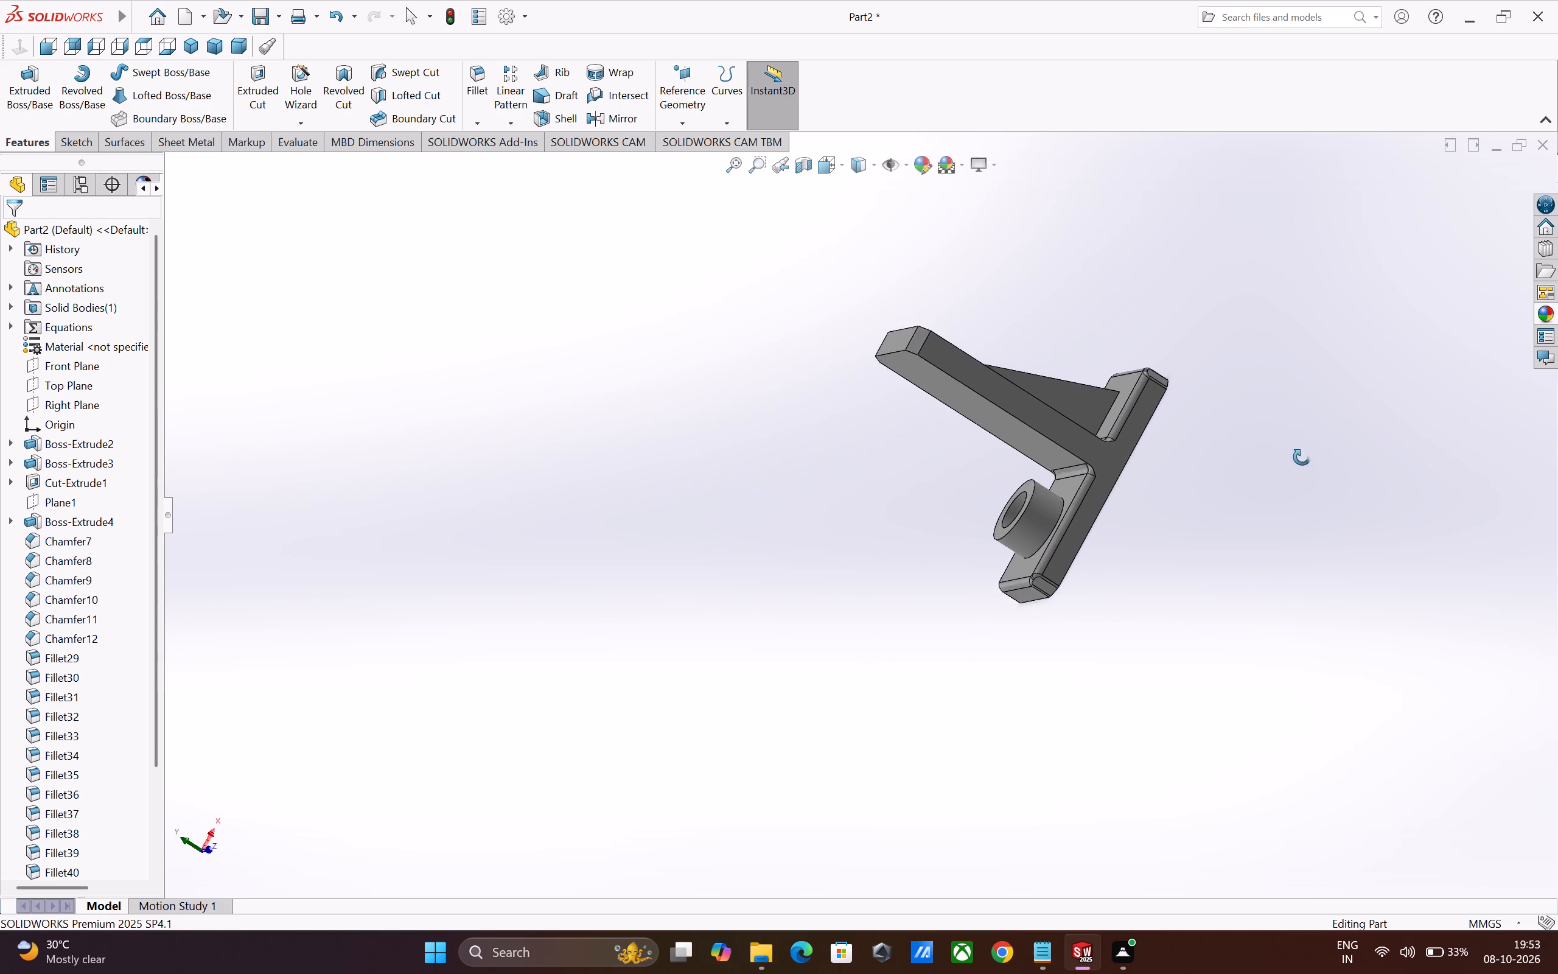
middle_drag(1302, 457, 1210, 735)
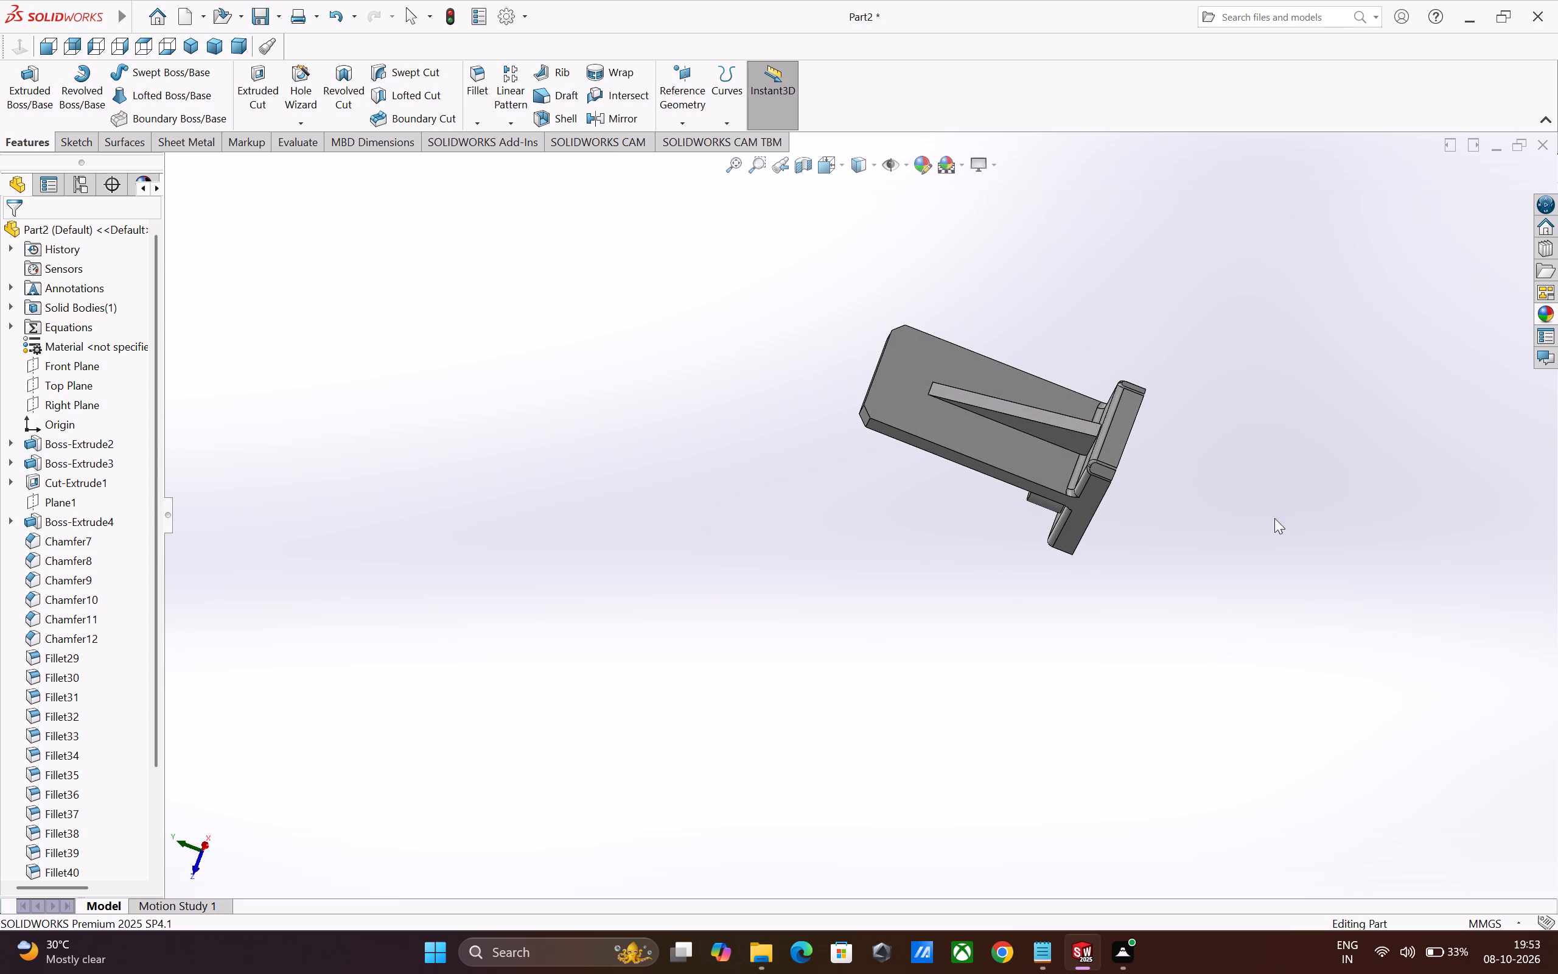
middle_drag(1217, 371, 1308, 404)
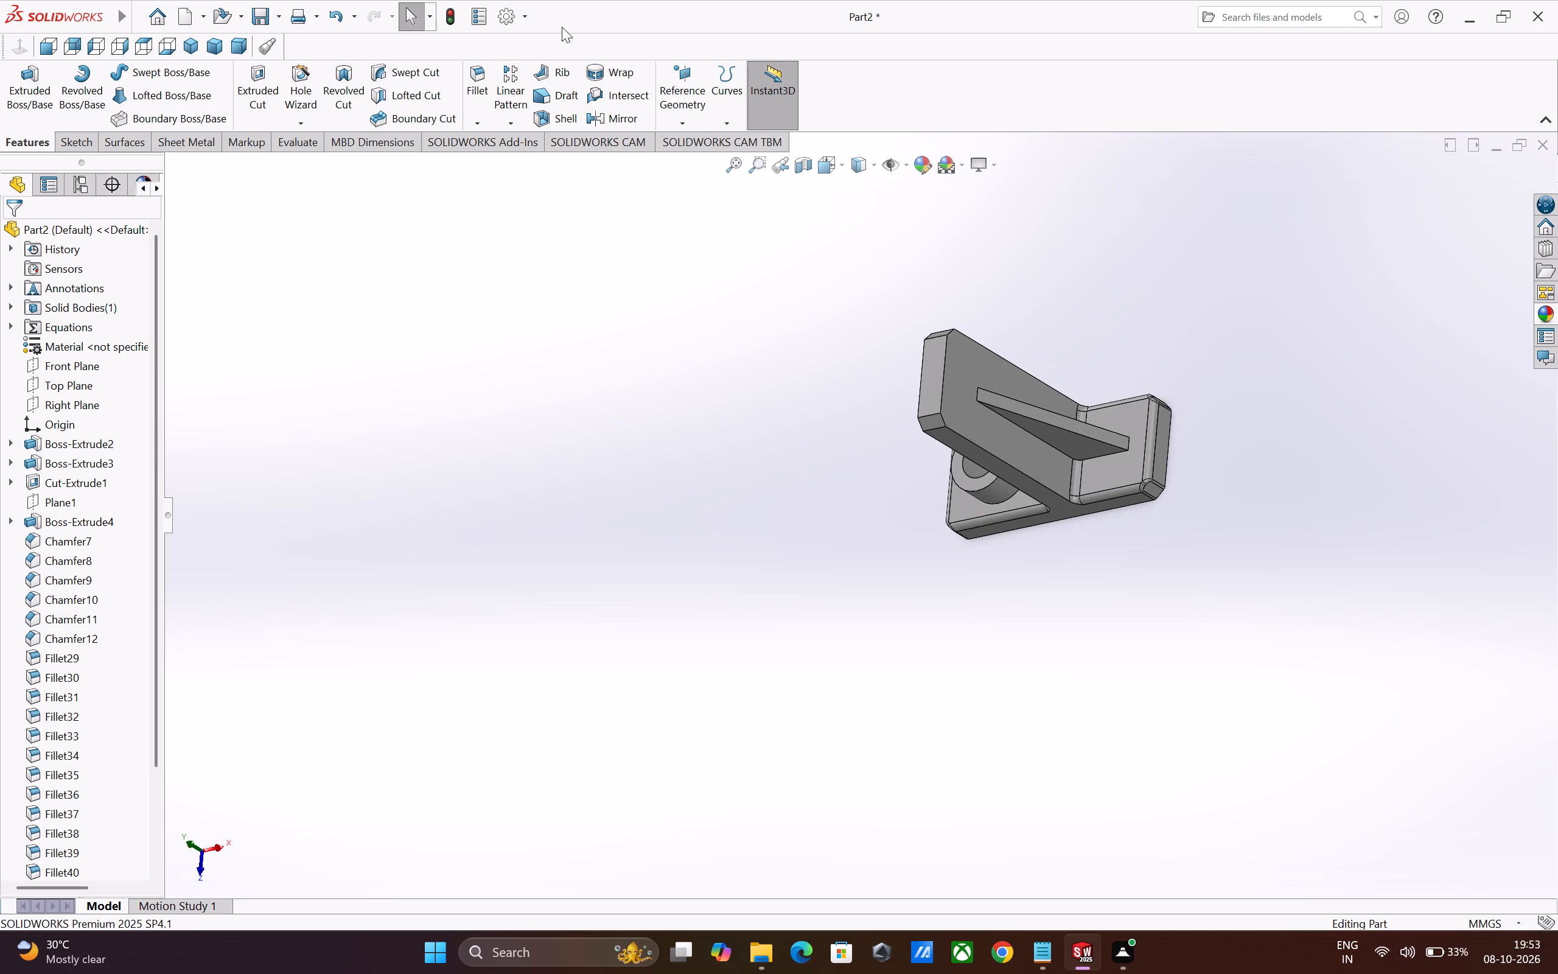
Fillet both long vertical edges of one narrow side face of the upright, rib side and ring boss side, with radius 2 mm.
click(479, 84)
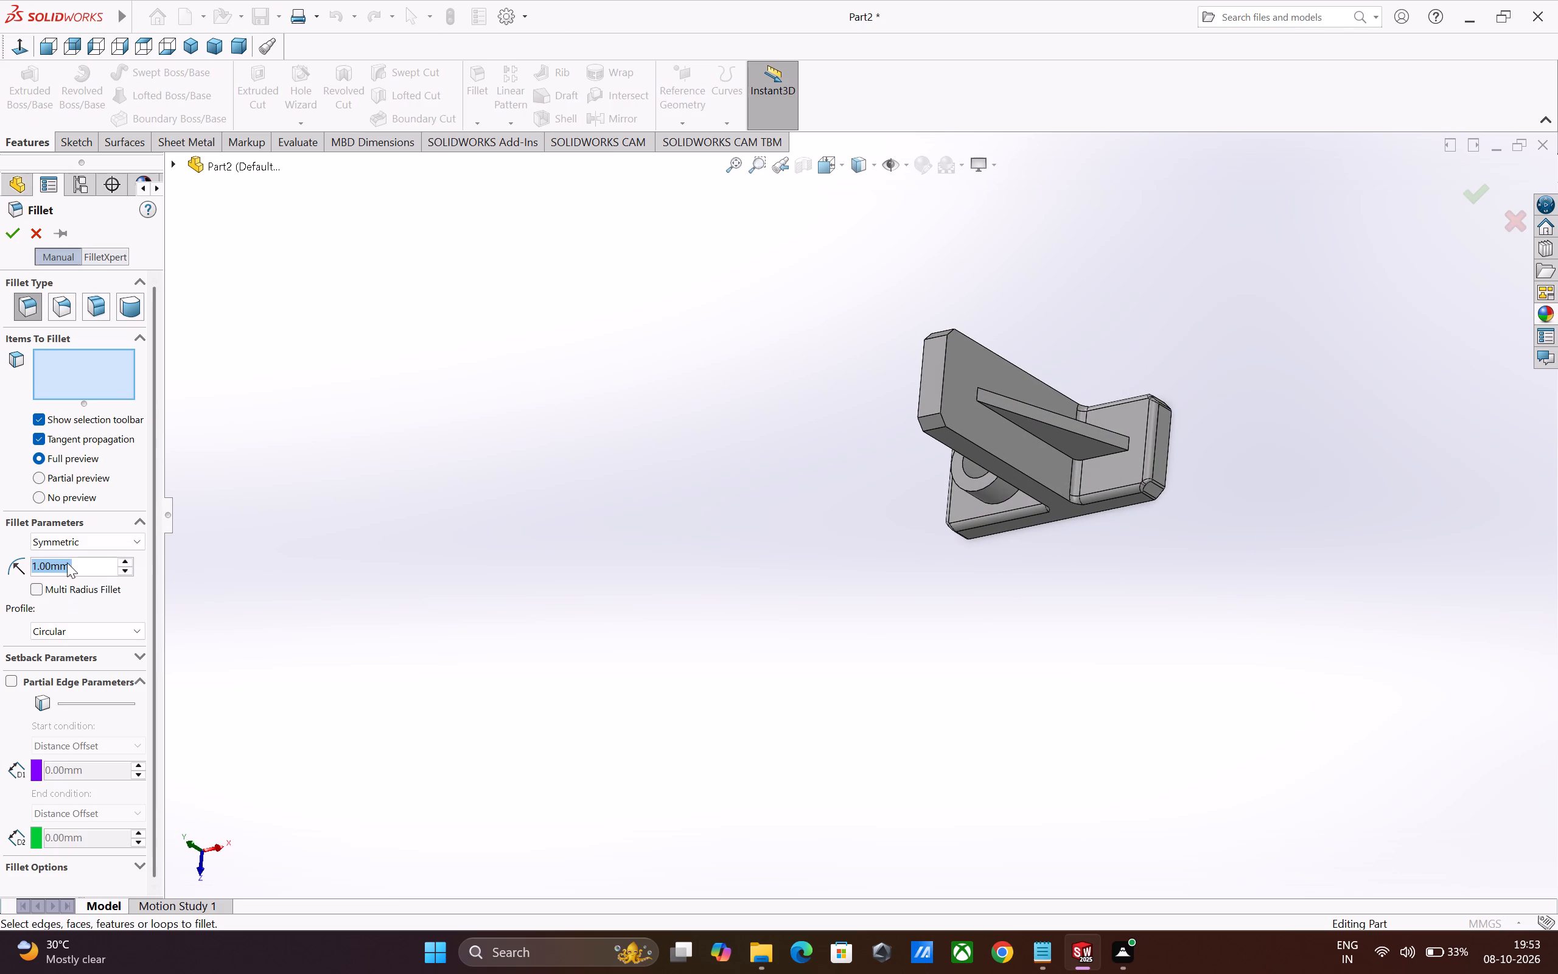
key(2)
key(Return)
scroll(1050, 469, down, 2)
click(1025, 501)
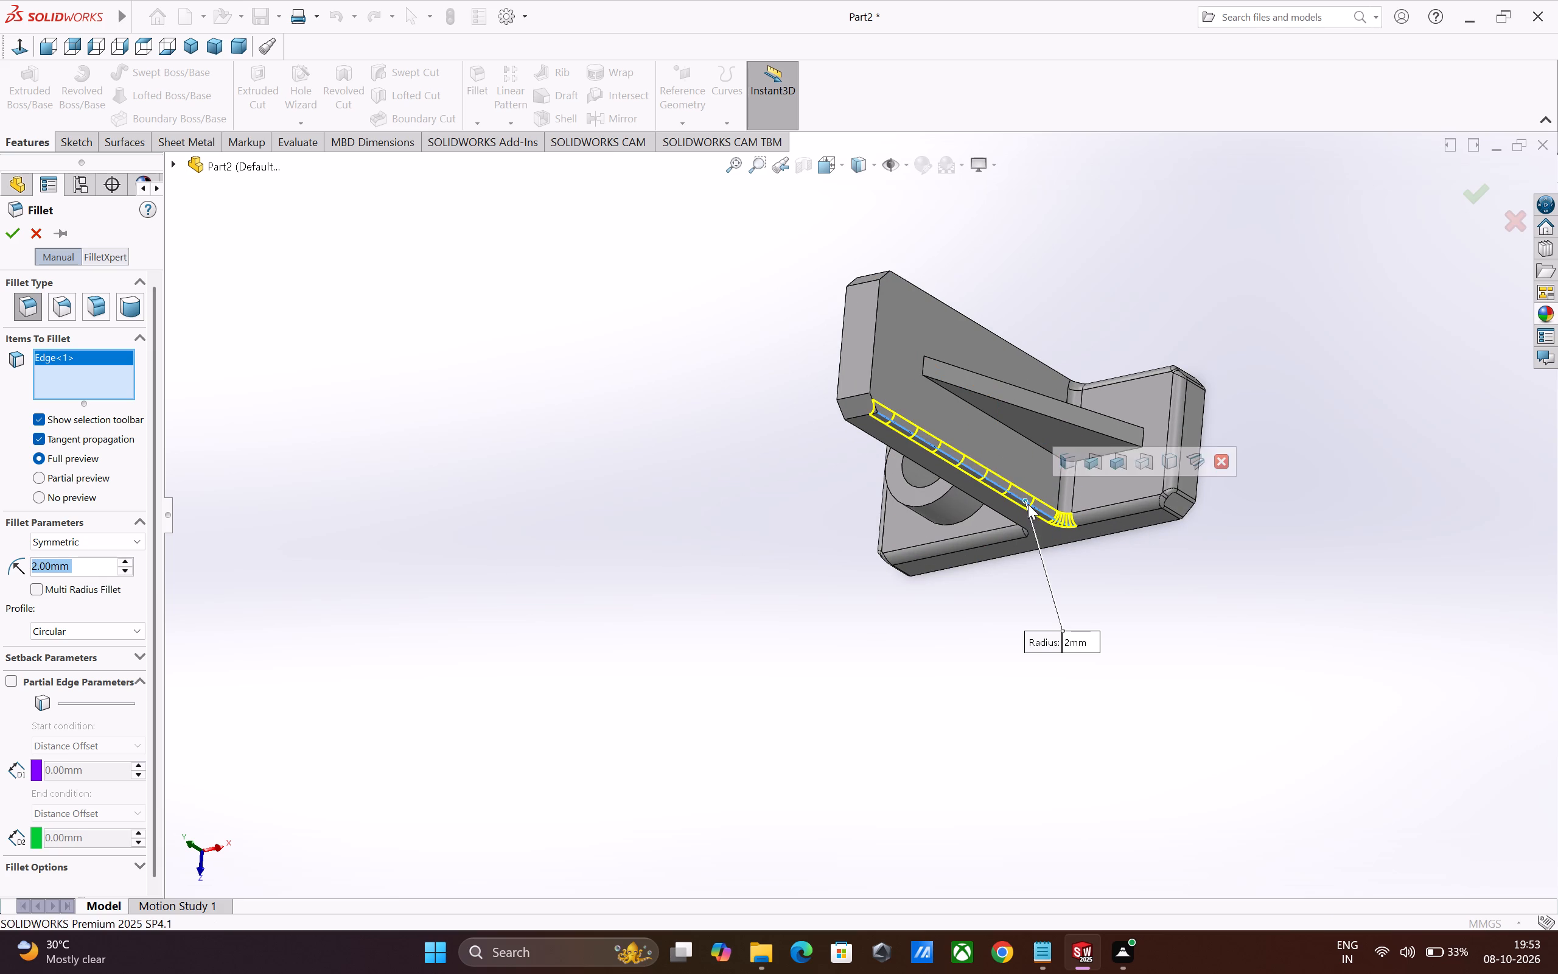
click(13, 239)
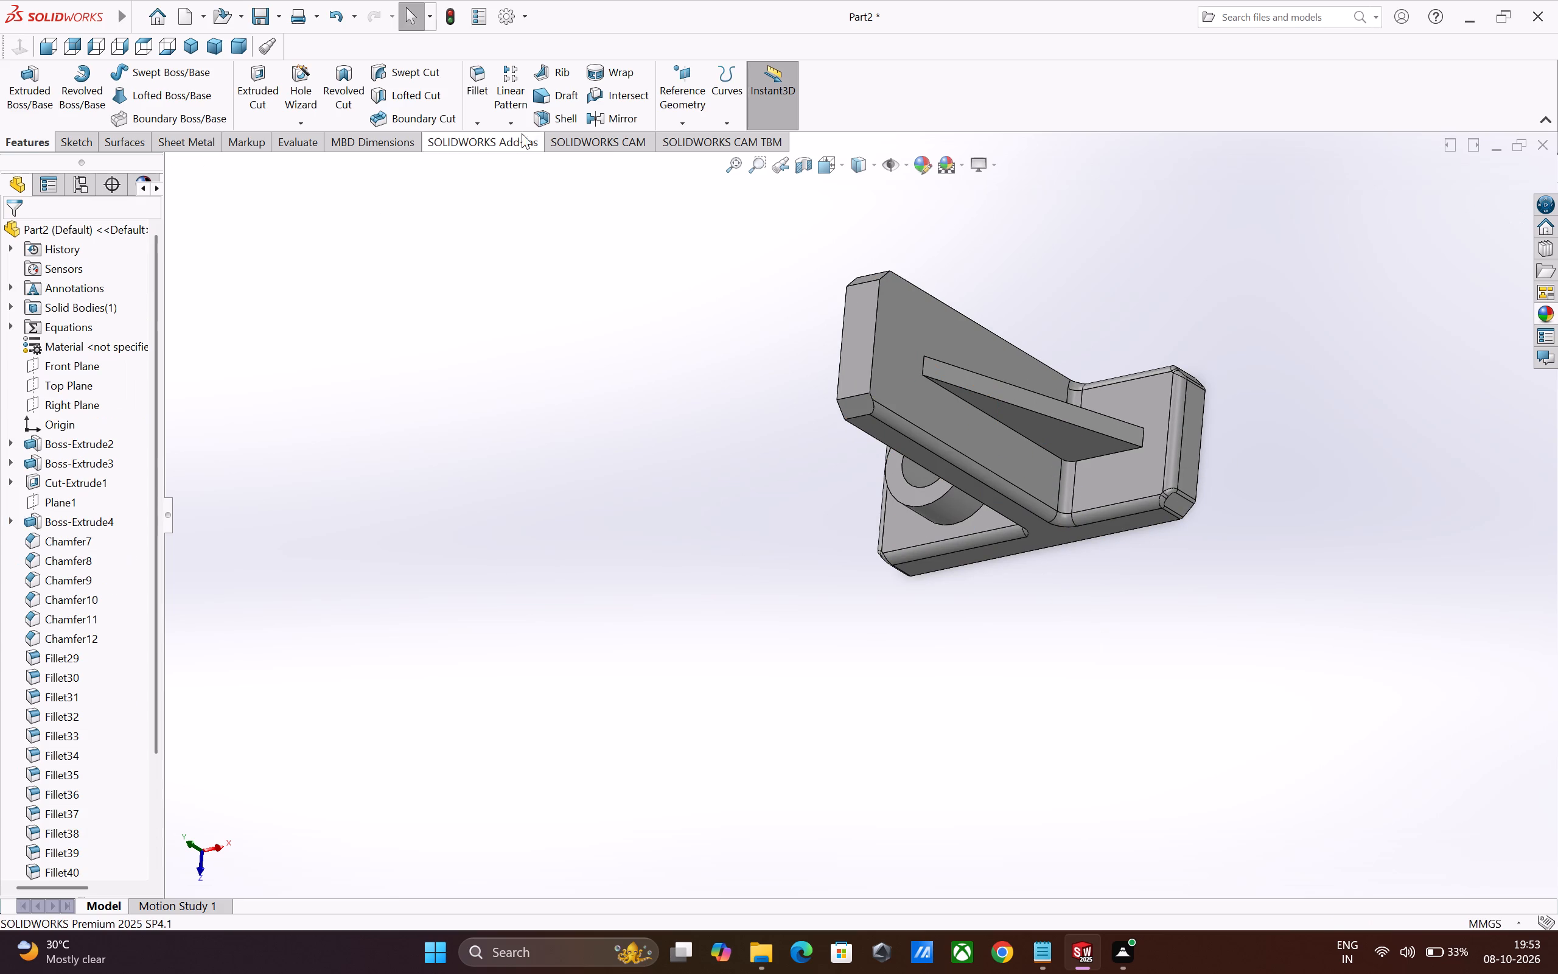
click(482, 91)
middle_drag(808, 662, 917, 567)
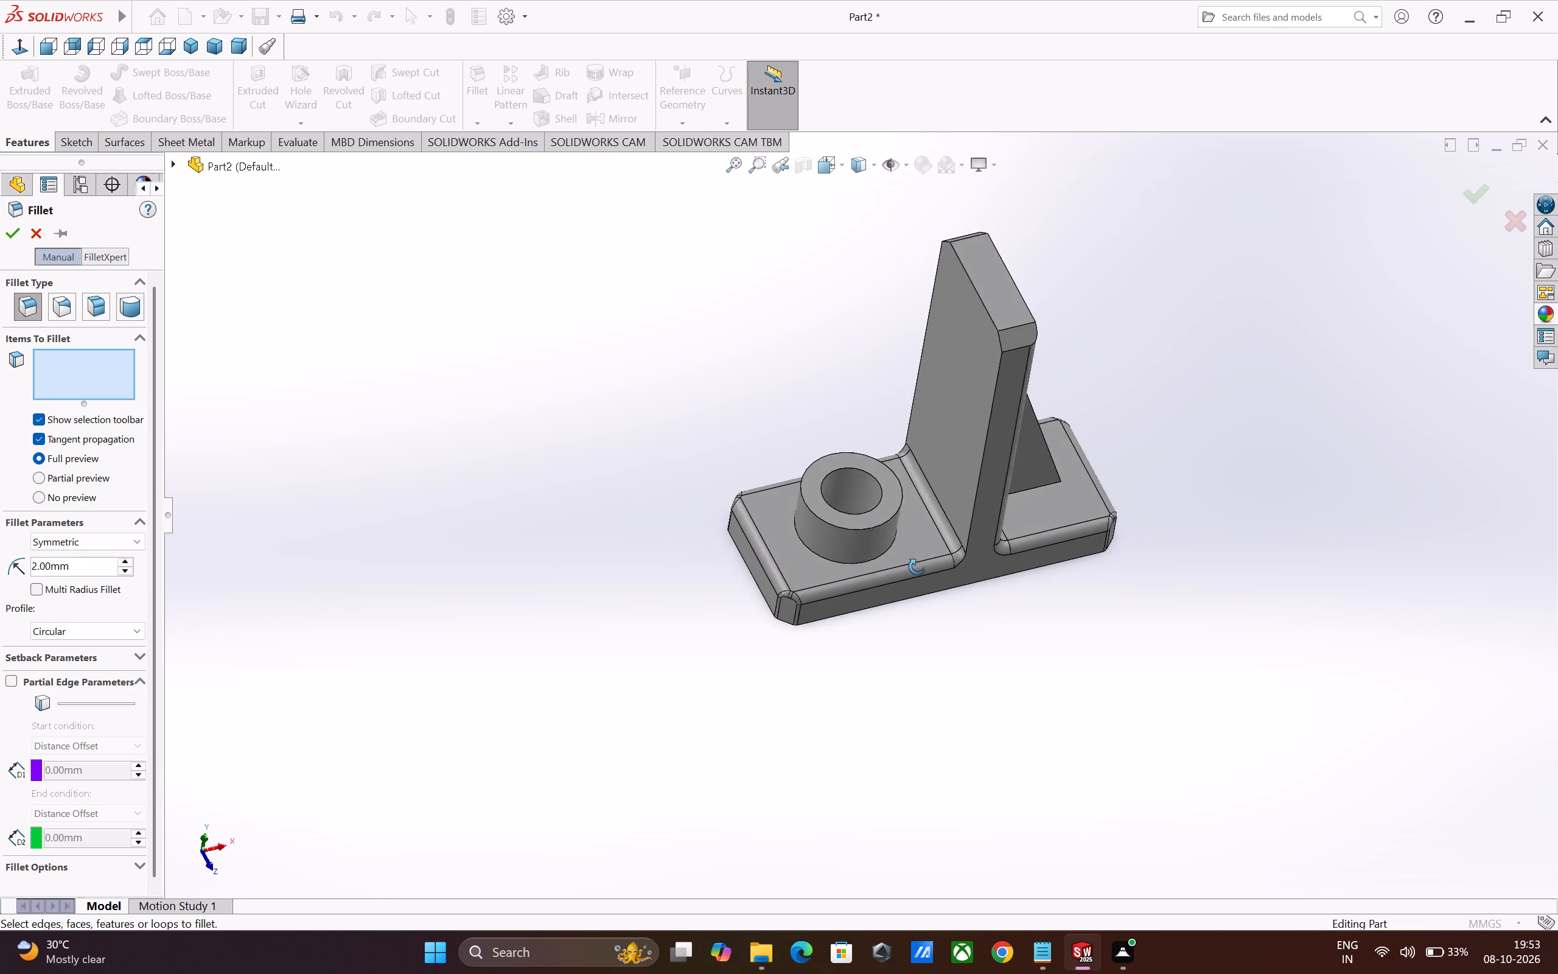
middle_drag(917, 567, 946, 530)
click(983, 480)
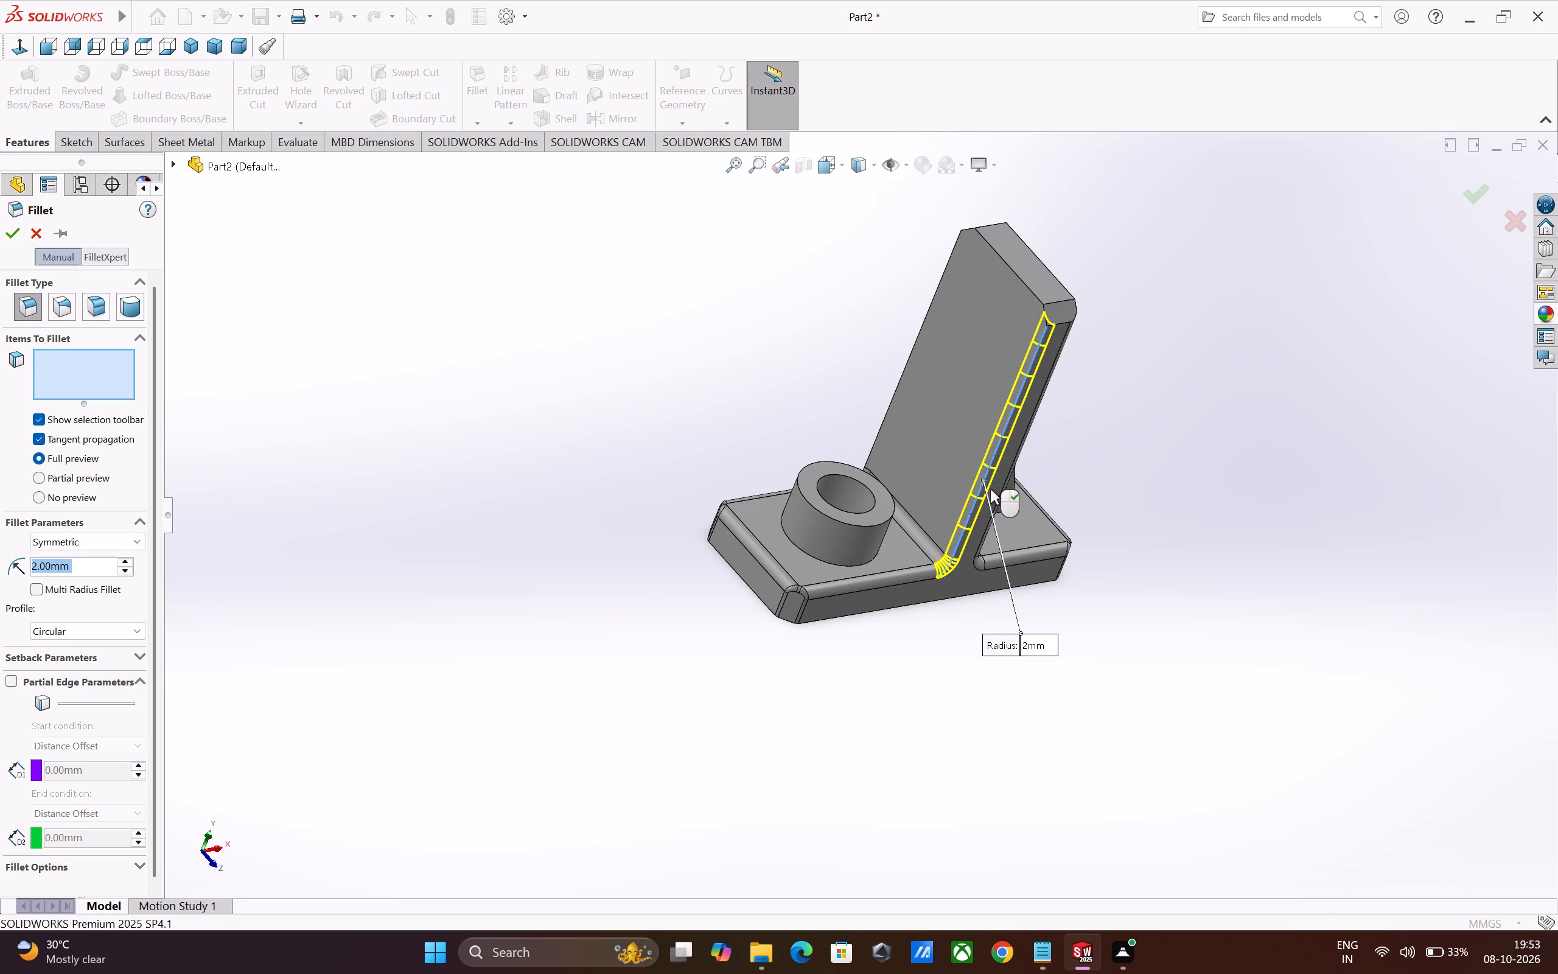
middle_drag(1309, 553, 1231, 569)
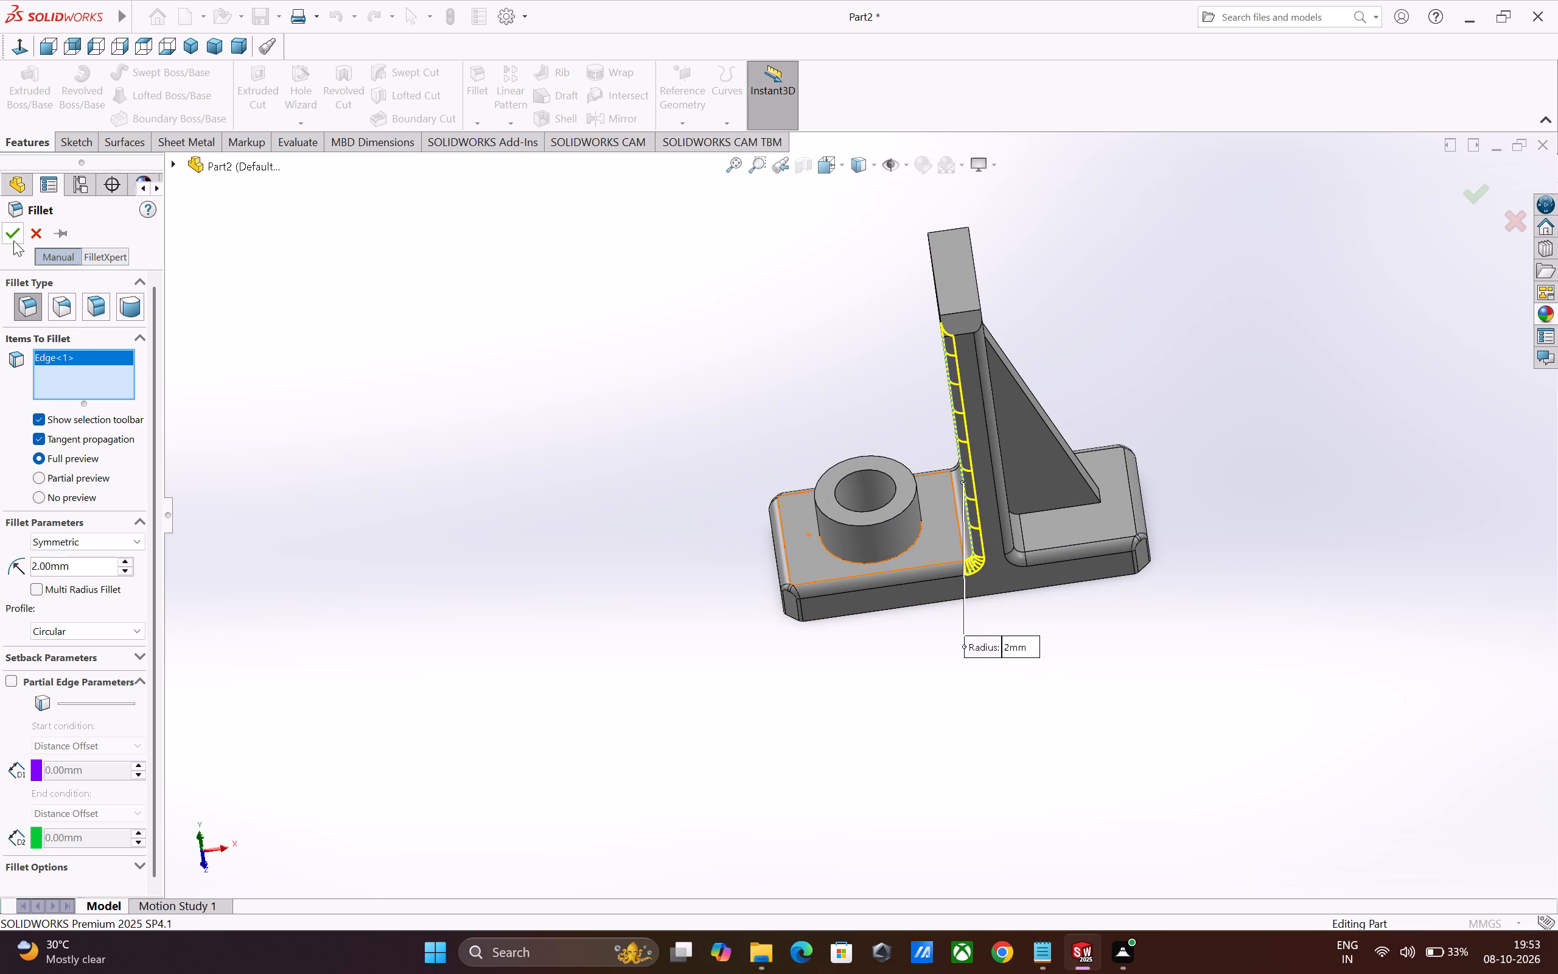
click(13, 240)
Fillet both long vertical edges of the upright's opposite narrow side face with radius 2 mm.
scroll(1013, 613, up, 3)
scroll(1070, 485, down, 2)
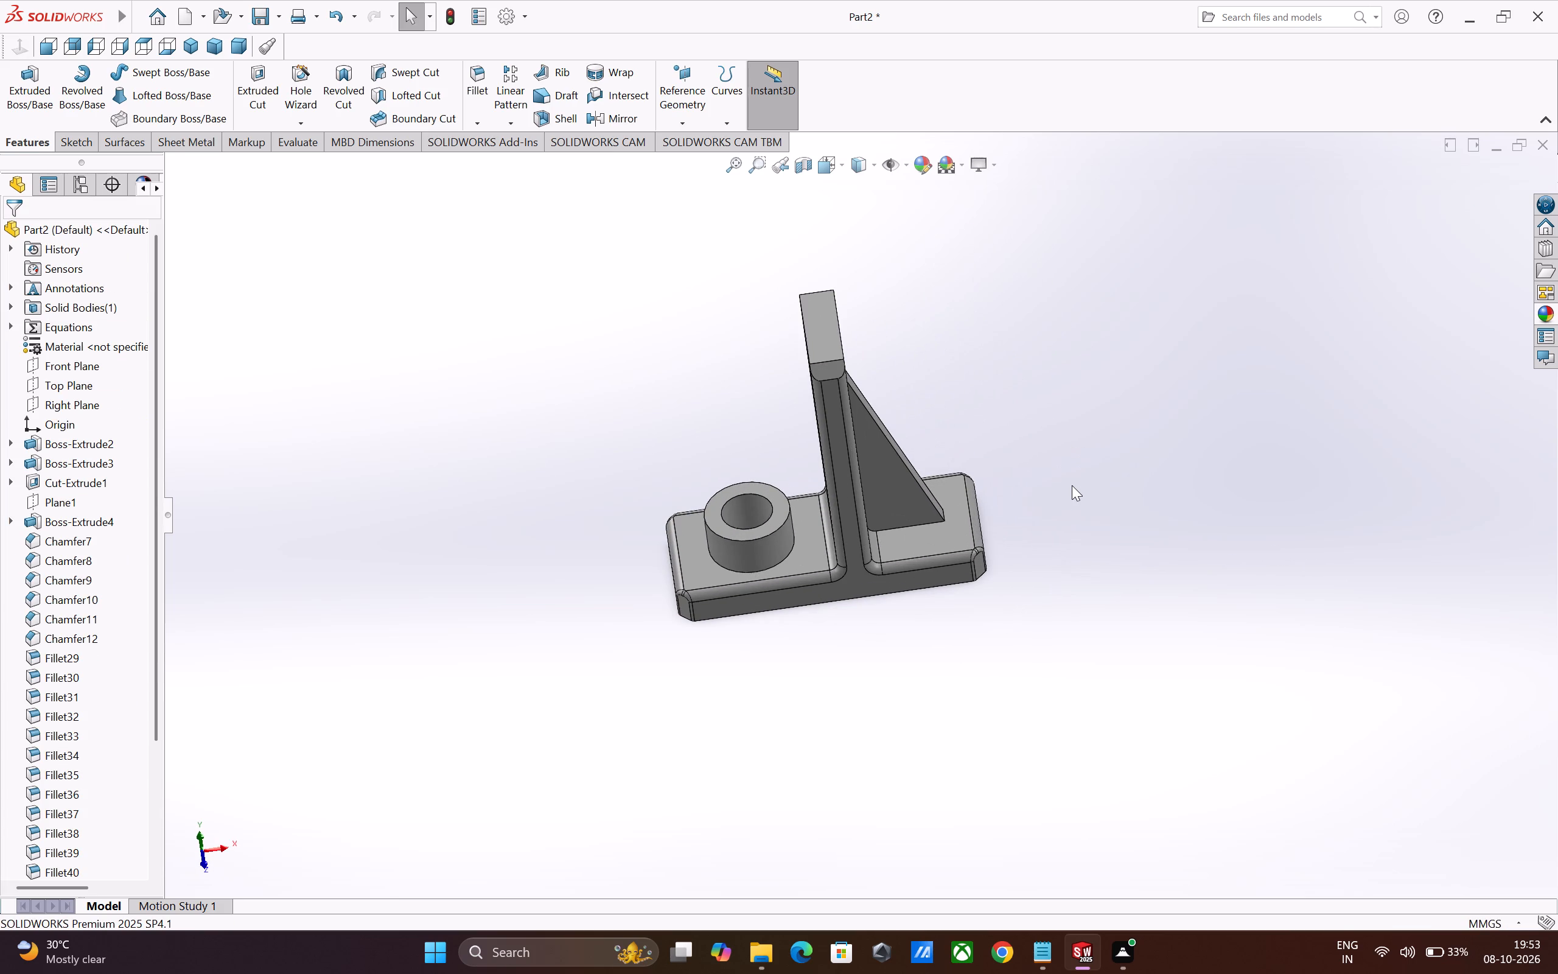
middle_drag(1158, 525, 1046, 604)
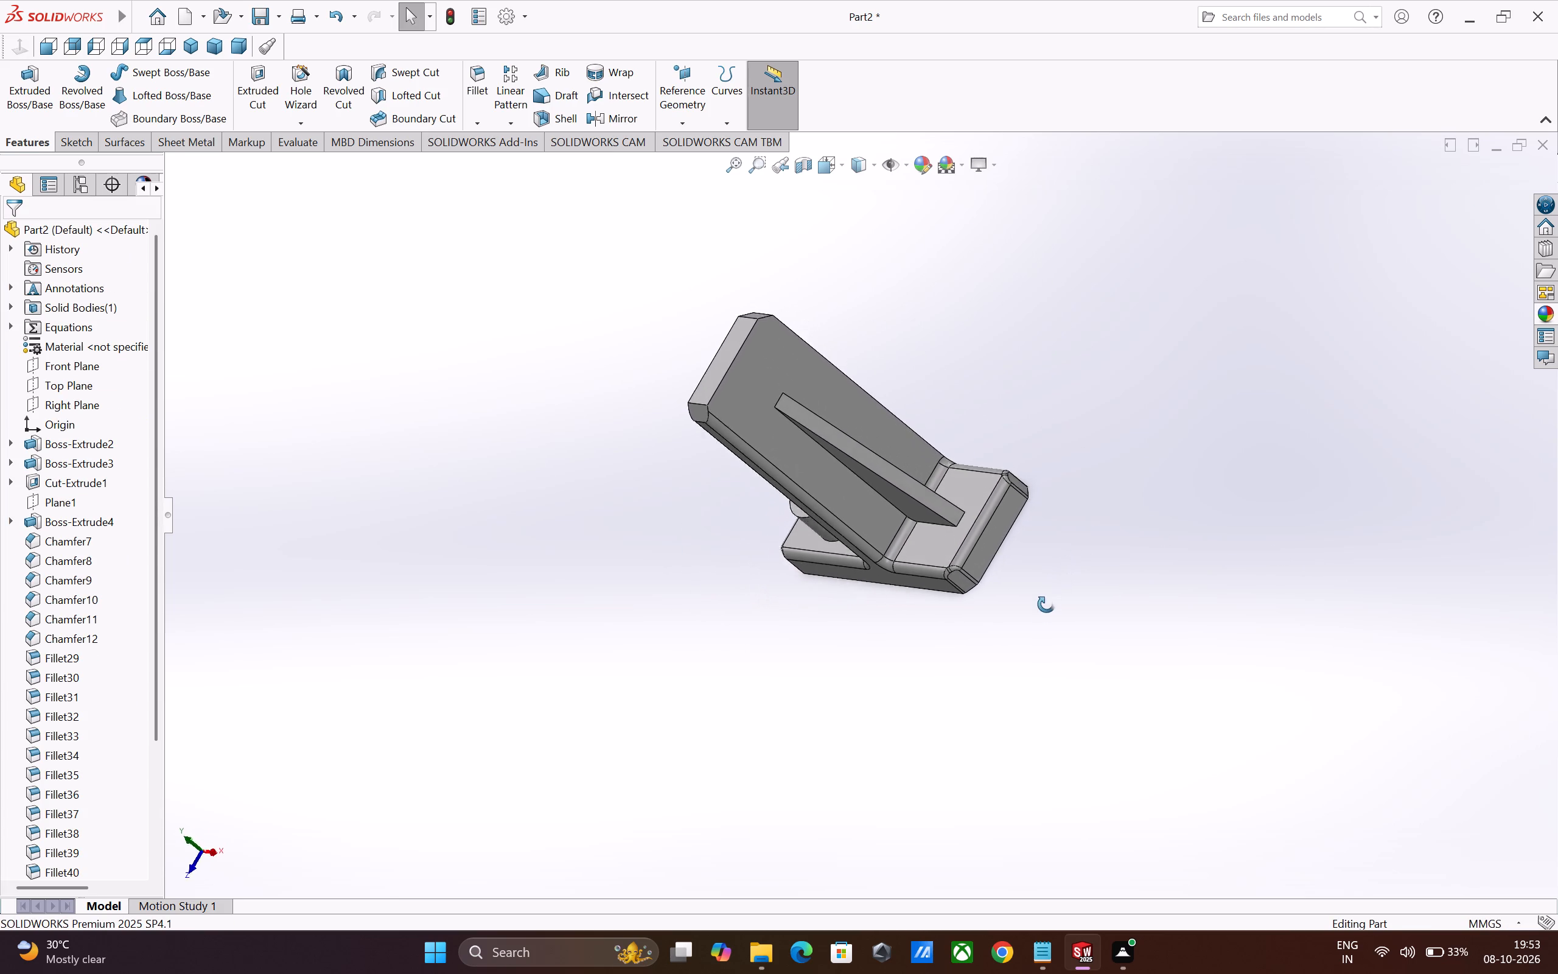
middle_drag(1046, 604, 989, 714)
click(478, 94)
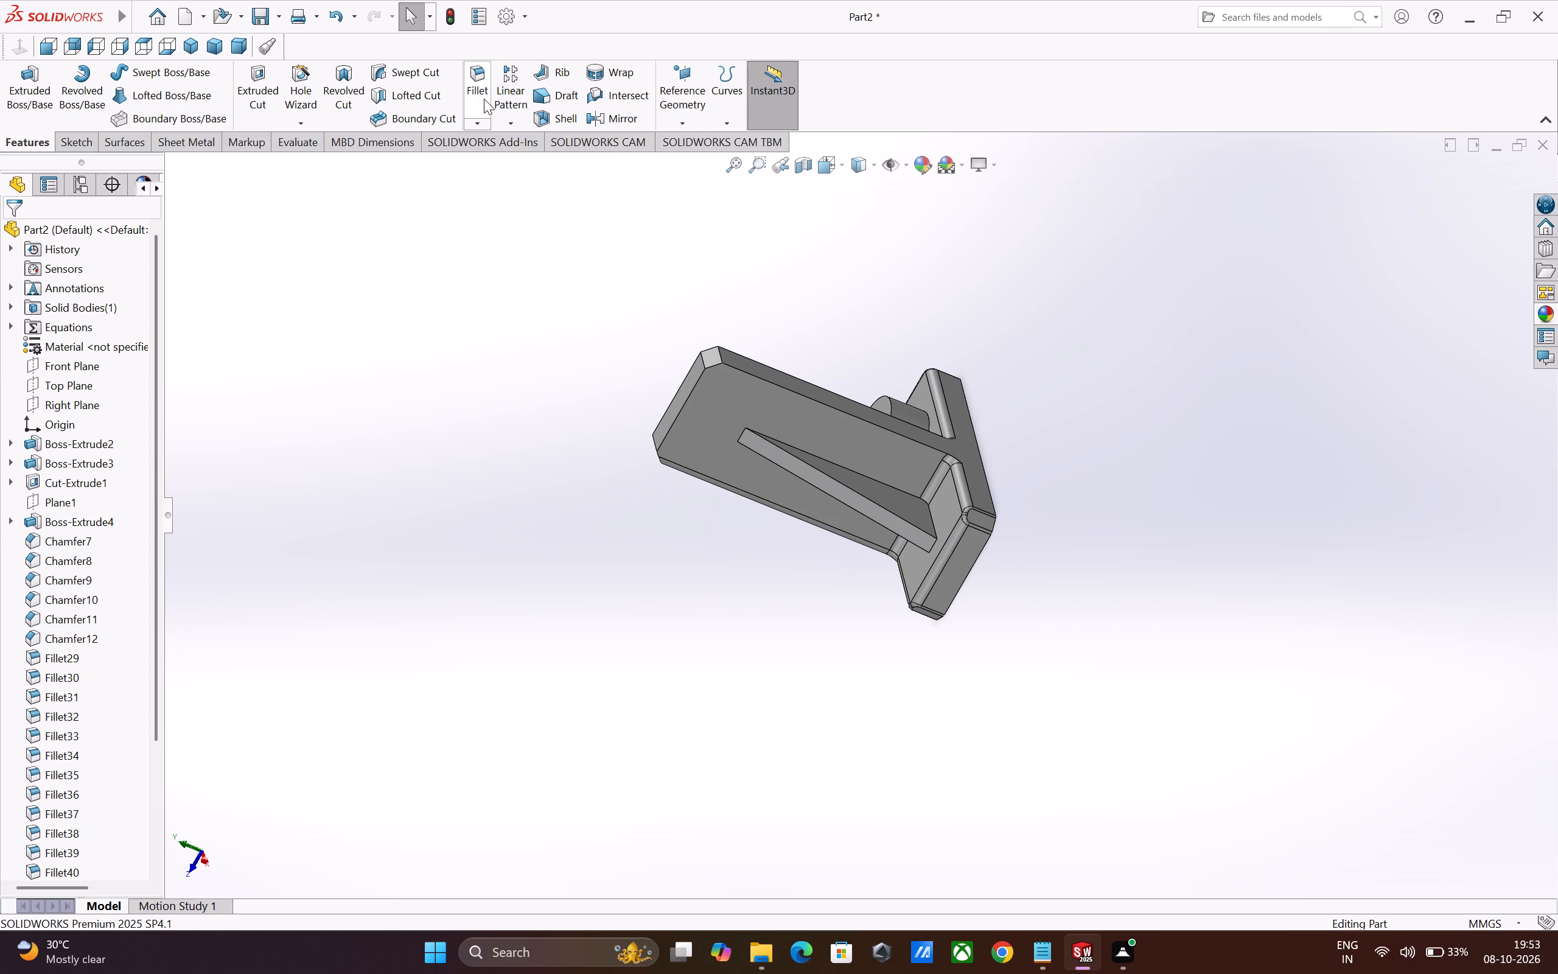
click(886, 428)
click(12, 236)
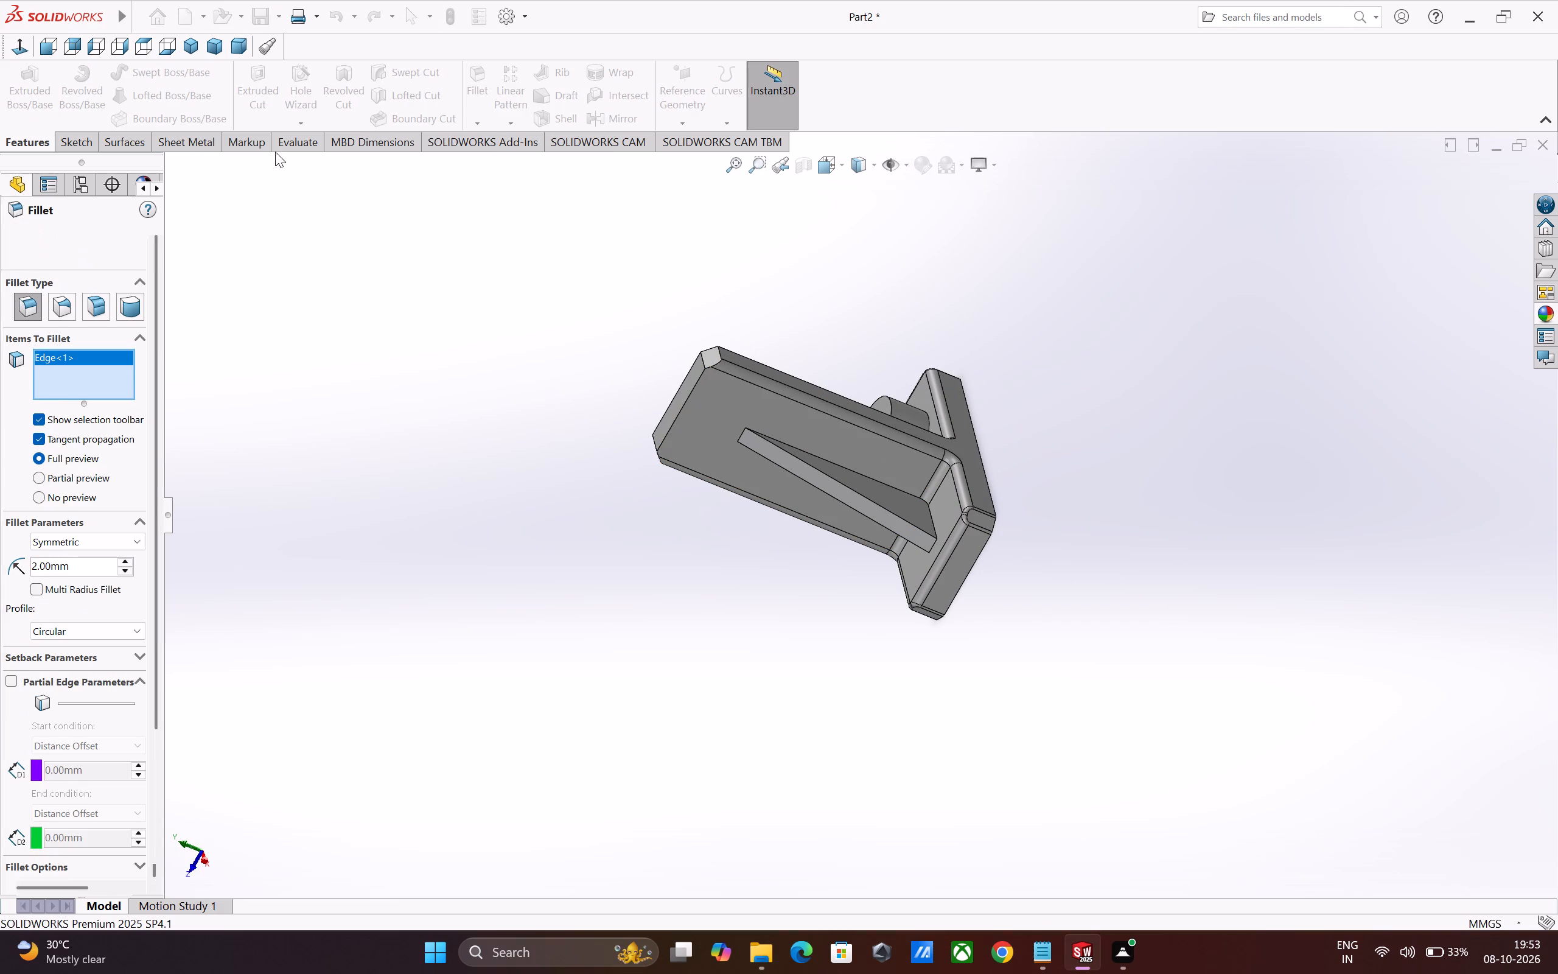
click(486, 80)
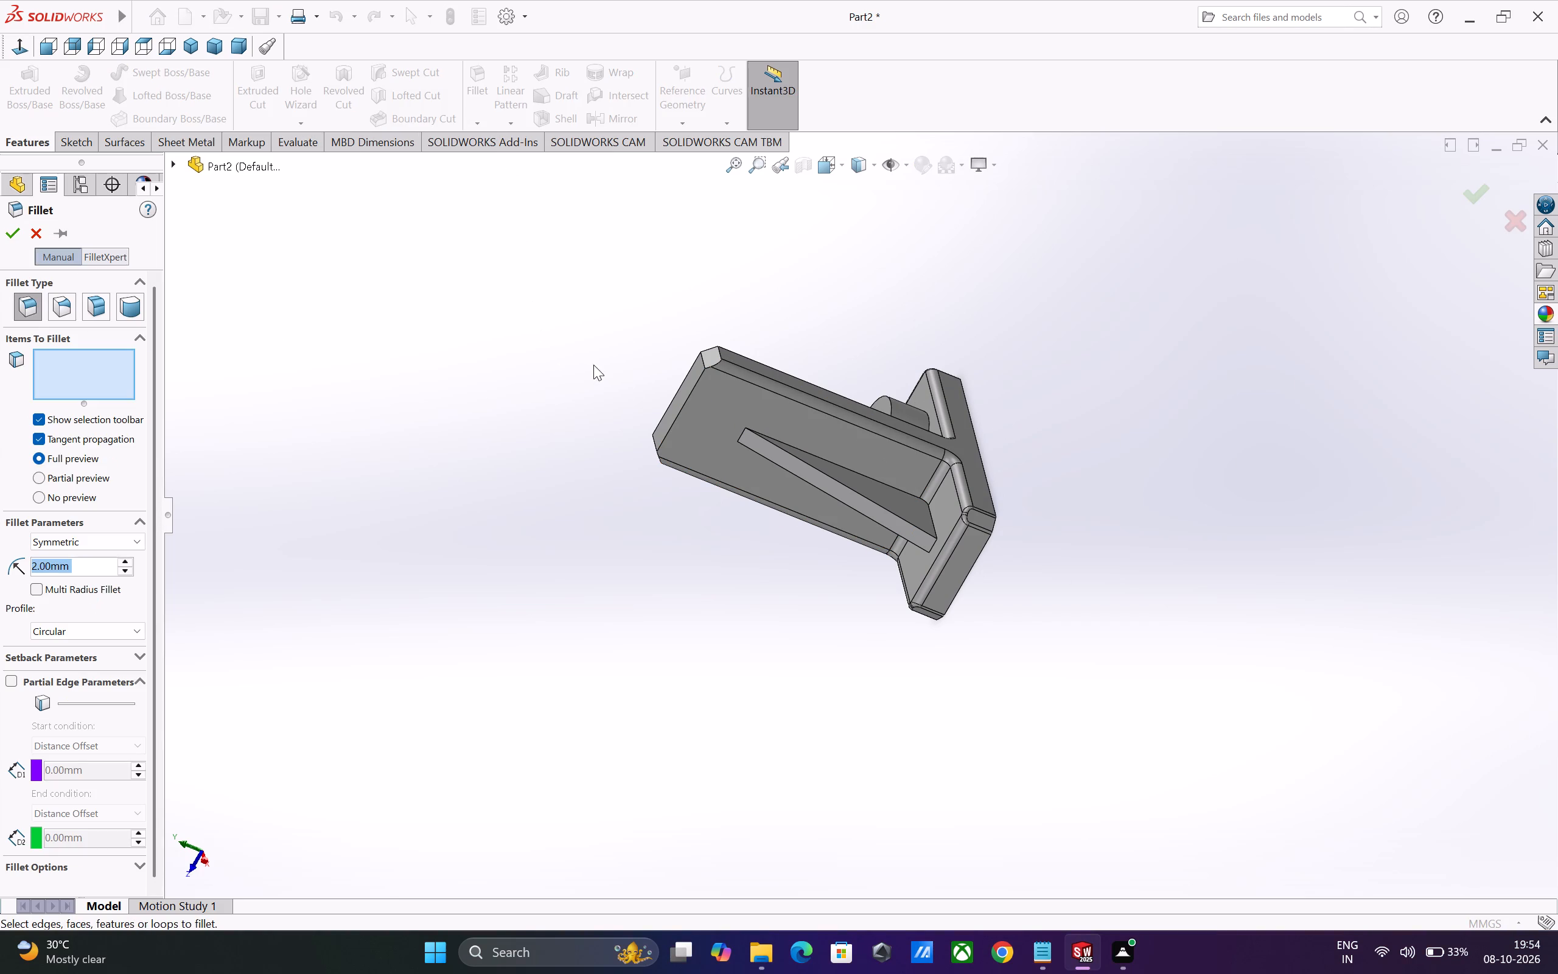
middle_drag(579, 368, 464, 690)
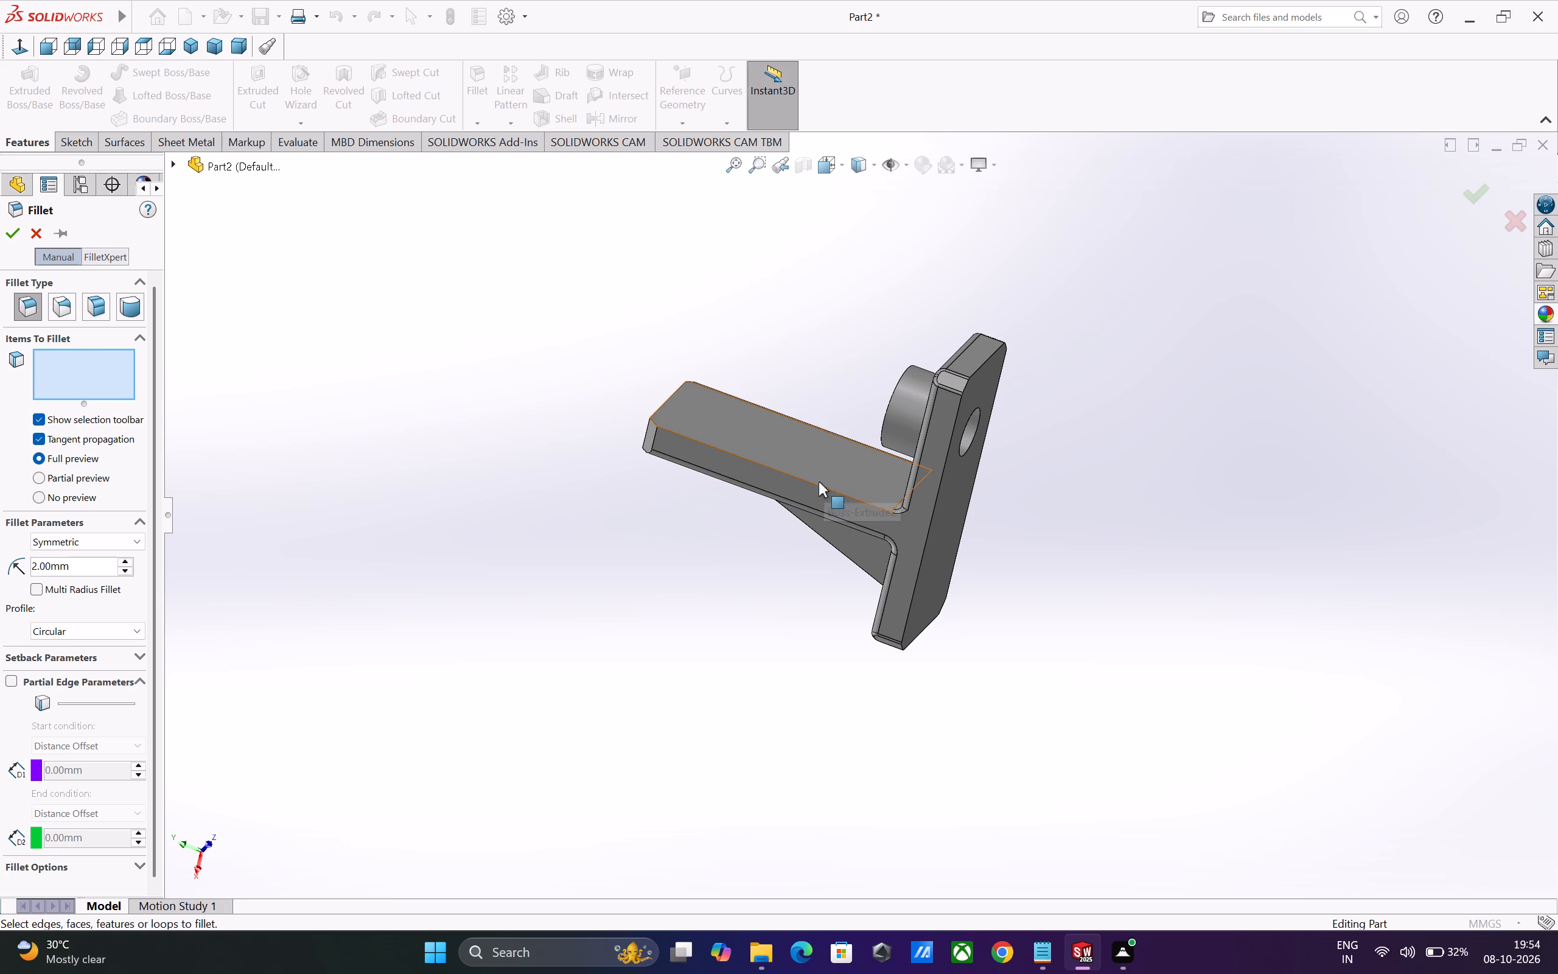
click(816, 484)
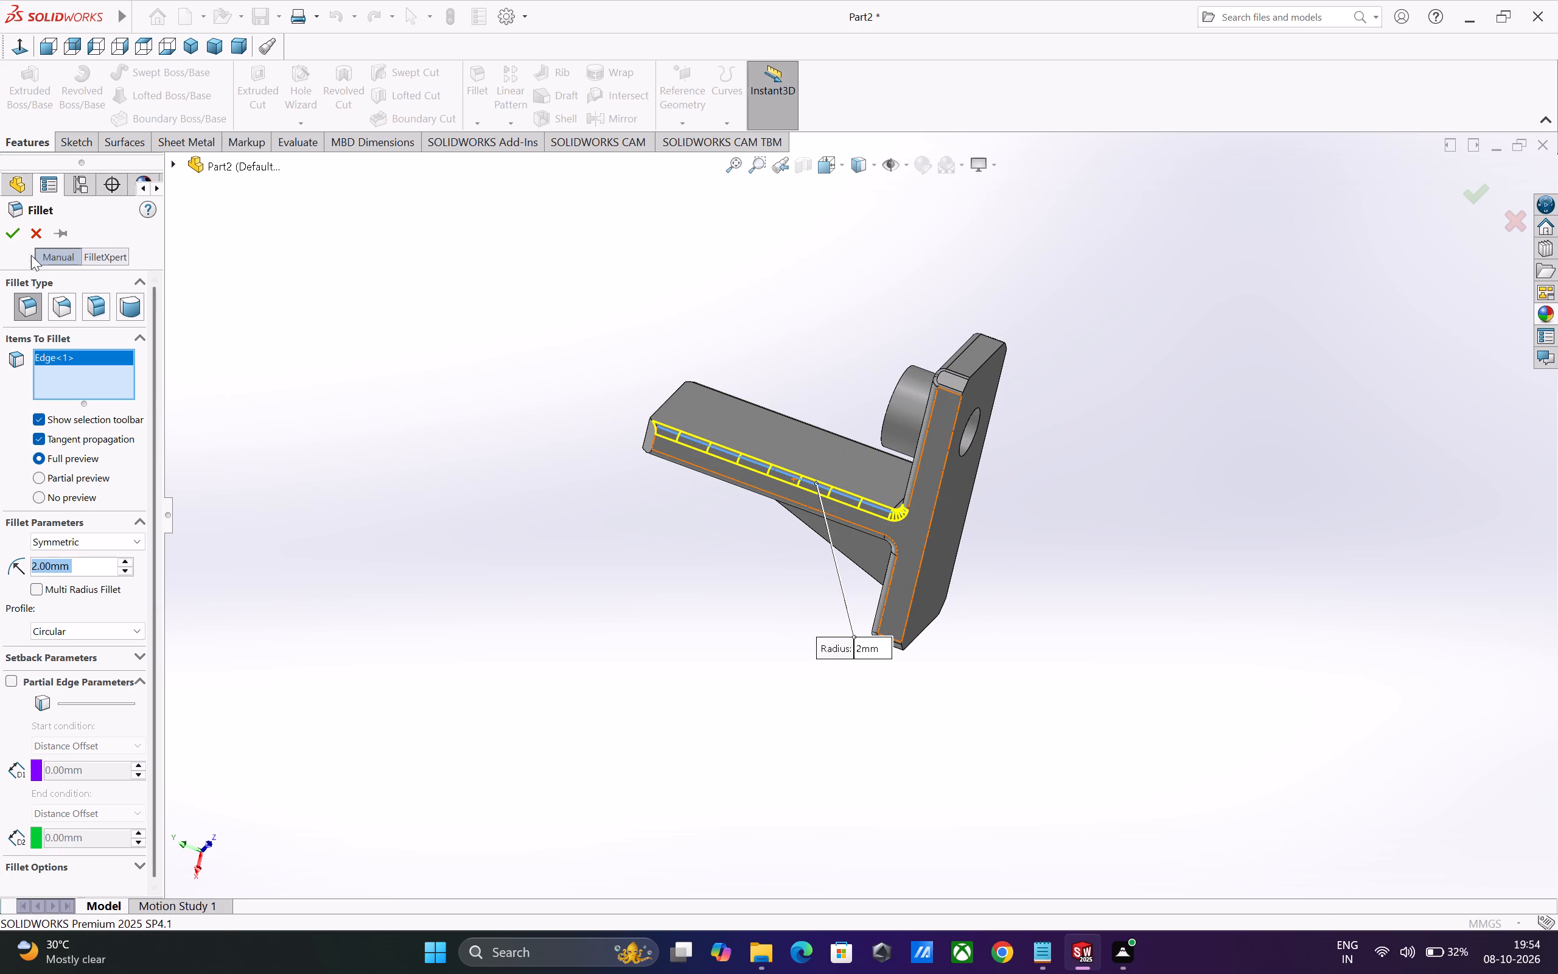
click(15, 236)
Fillet the upright's top edge on the ring boss side with radius 2 mm.
middle_drag(441, 447, 667, 709)
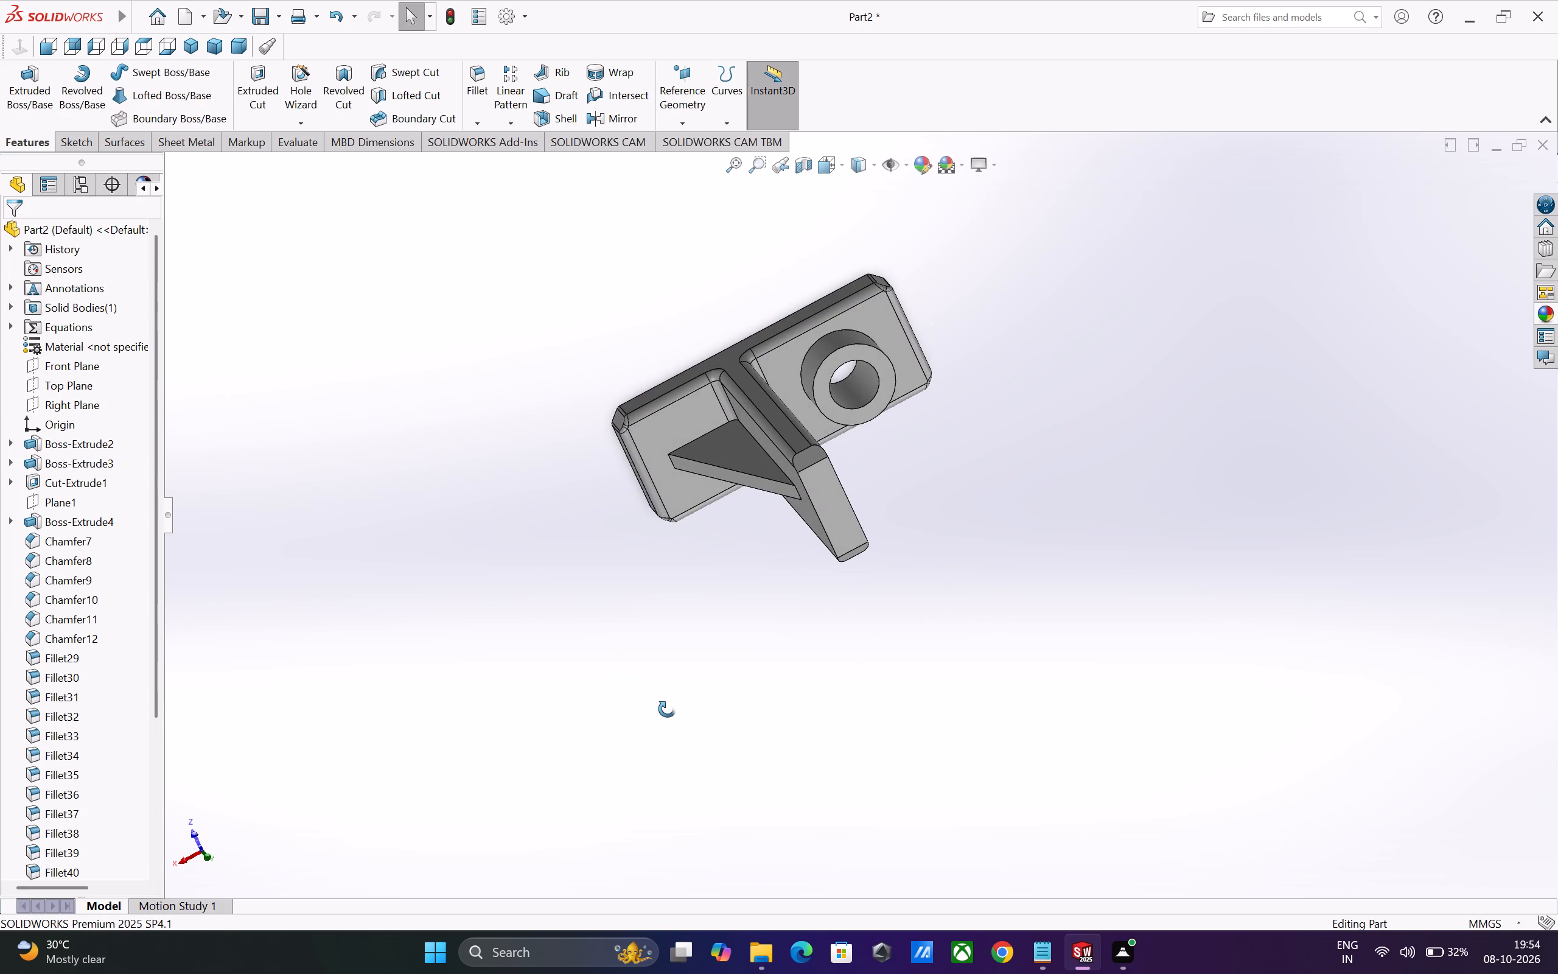
middle_drag(667, 709, 643, 664)
middle_drag(853, 724, 863, 568)
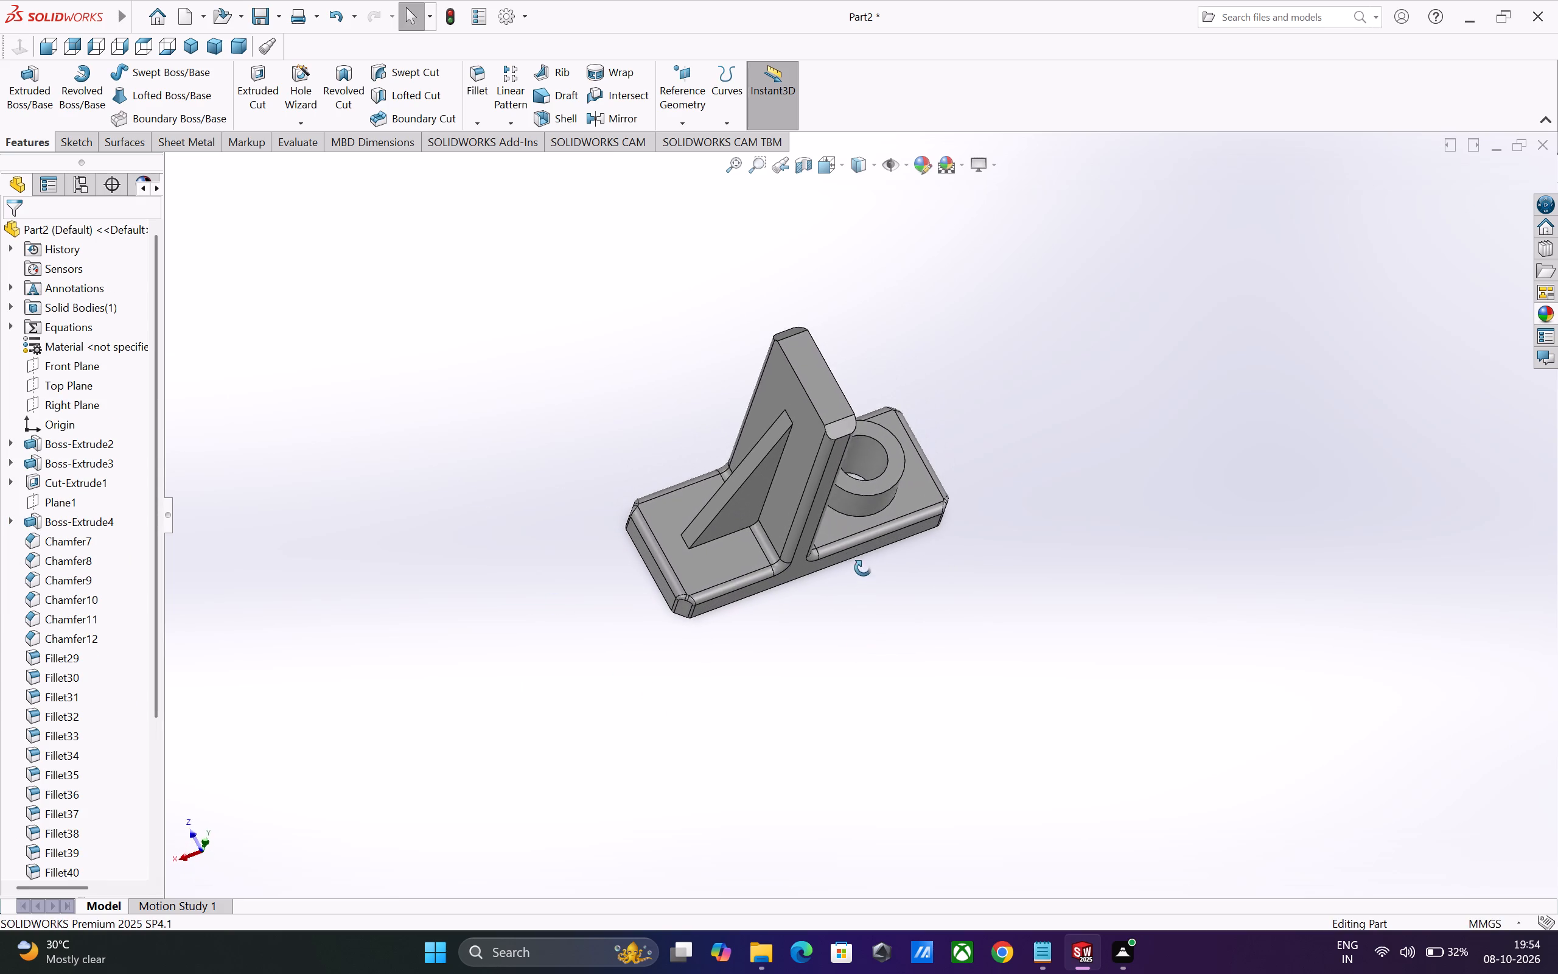
middle_drag(863, 568, 839, 538)
middle_drag(896, 587, 943, 568)
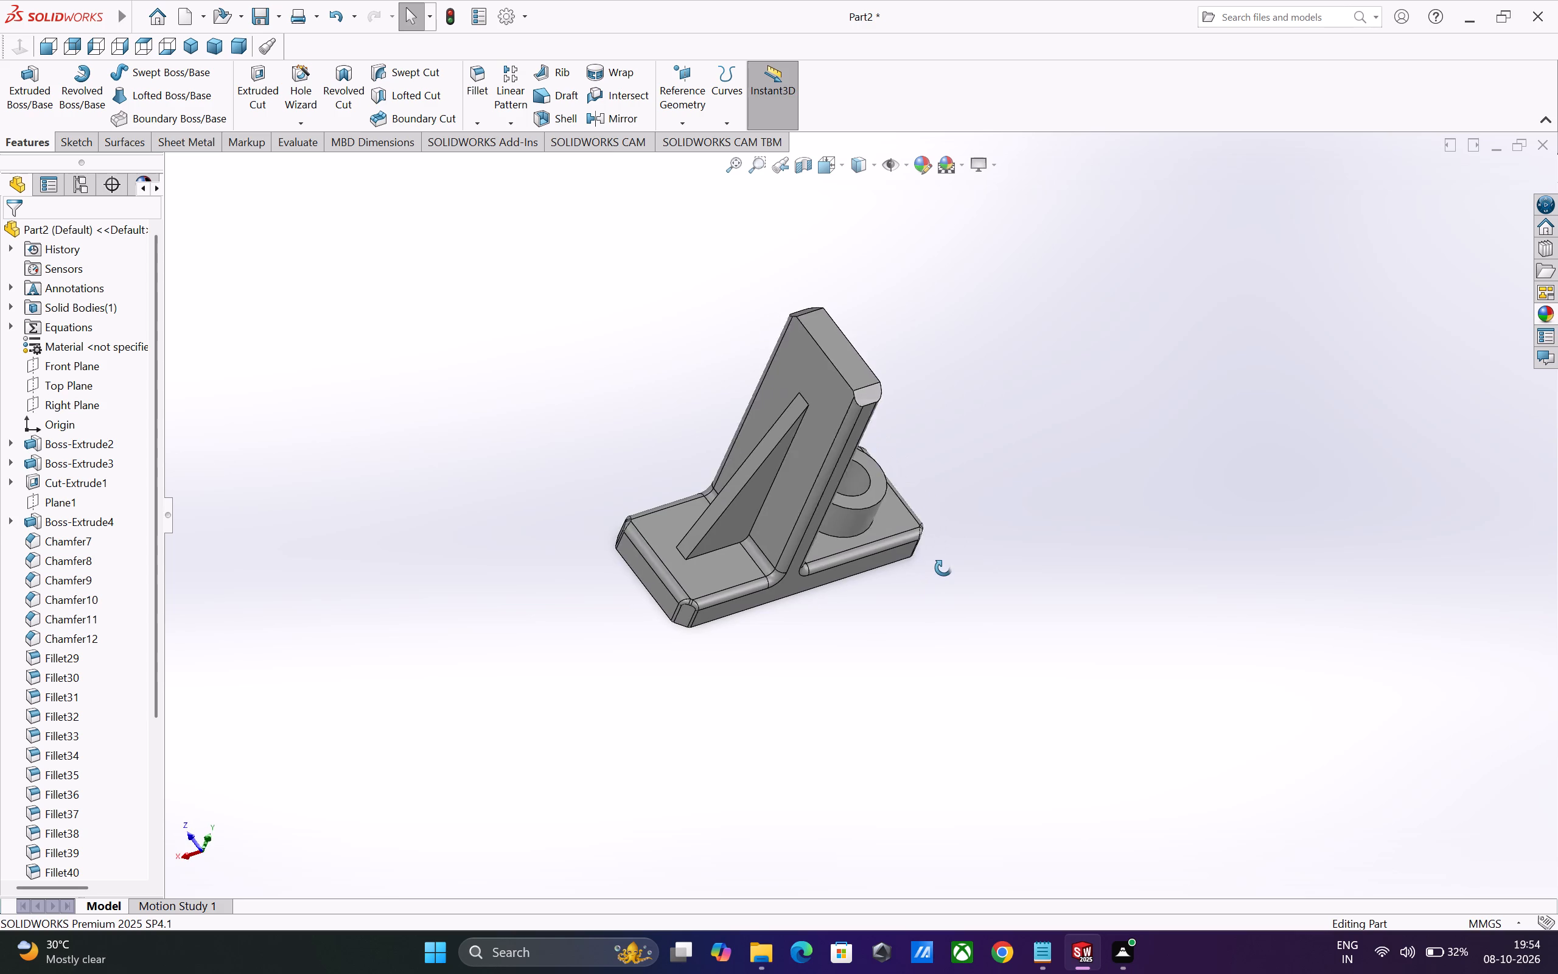
middle_drag(943, 568, 881, 568)
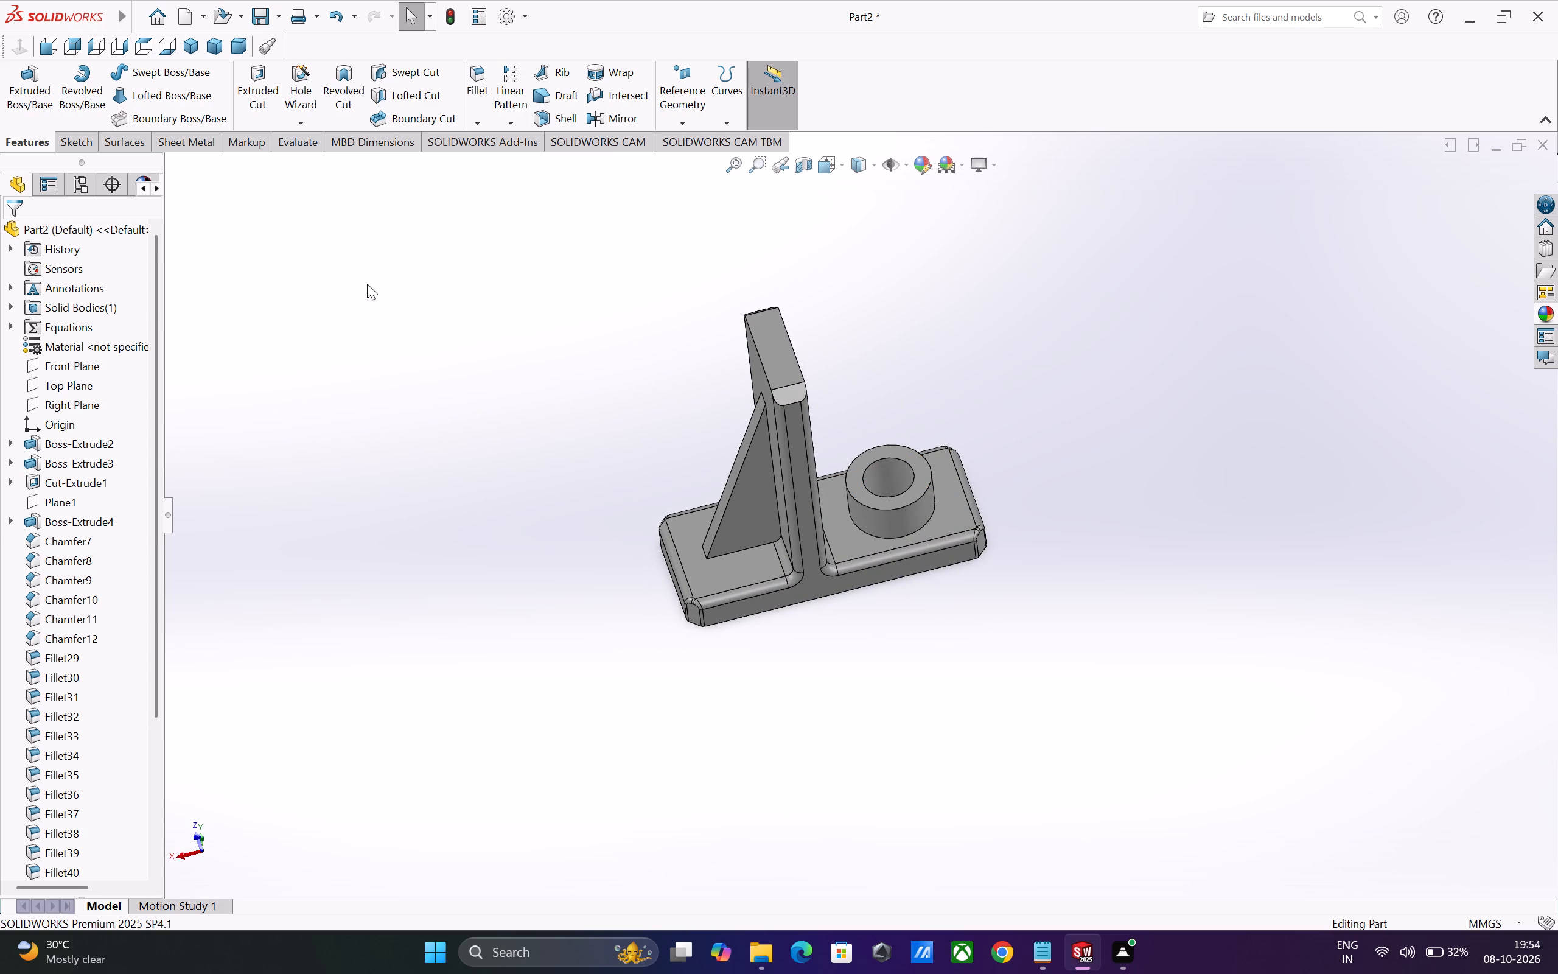
drag(477, 78, 482, 83)
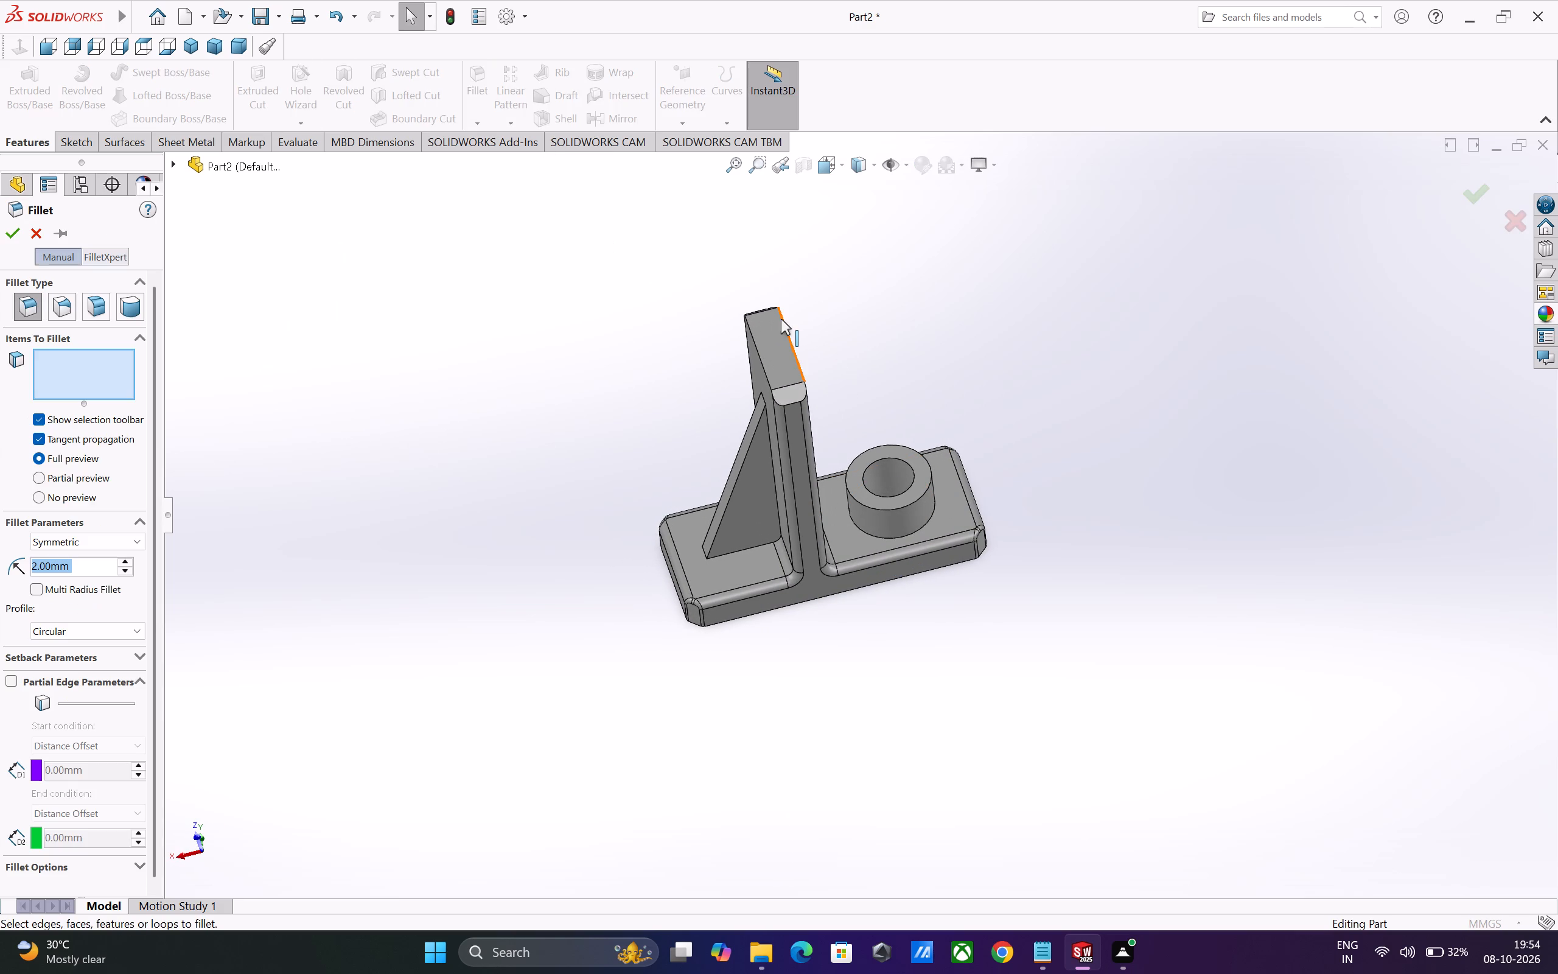
click(788, 328)
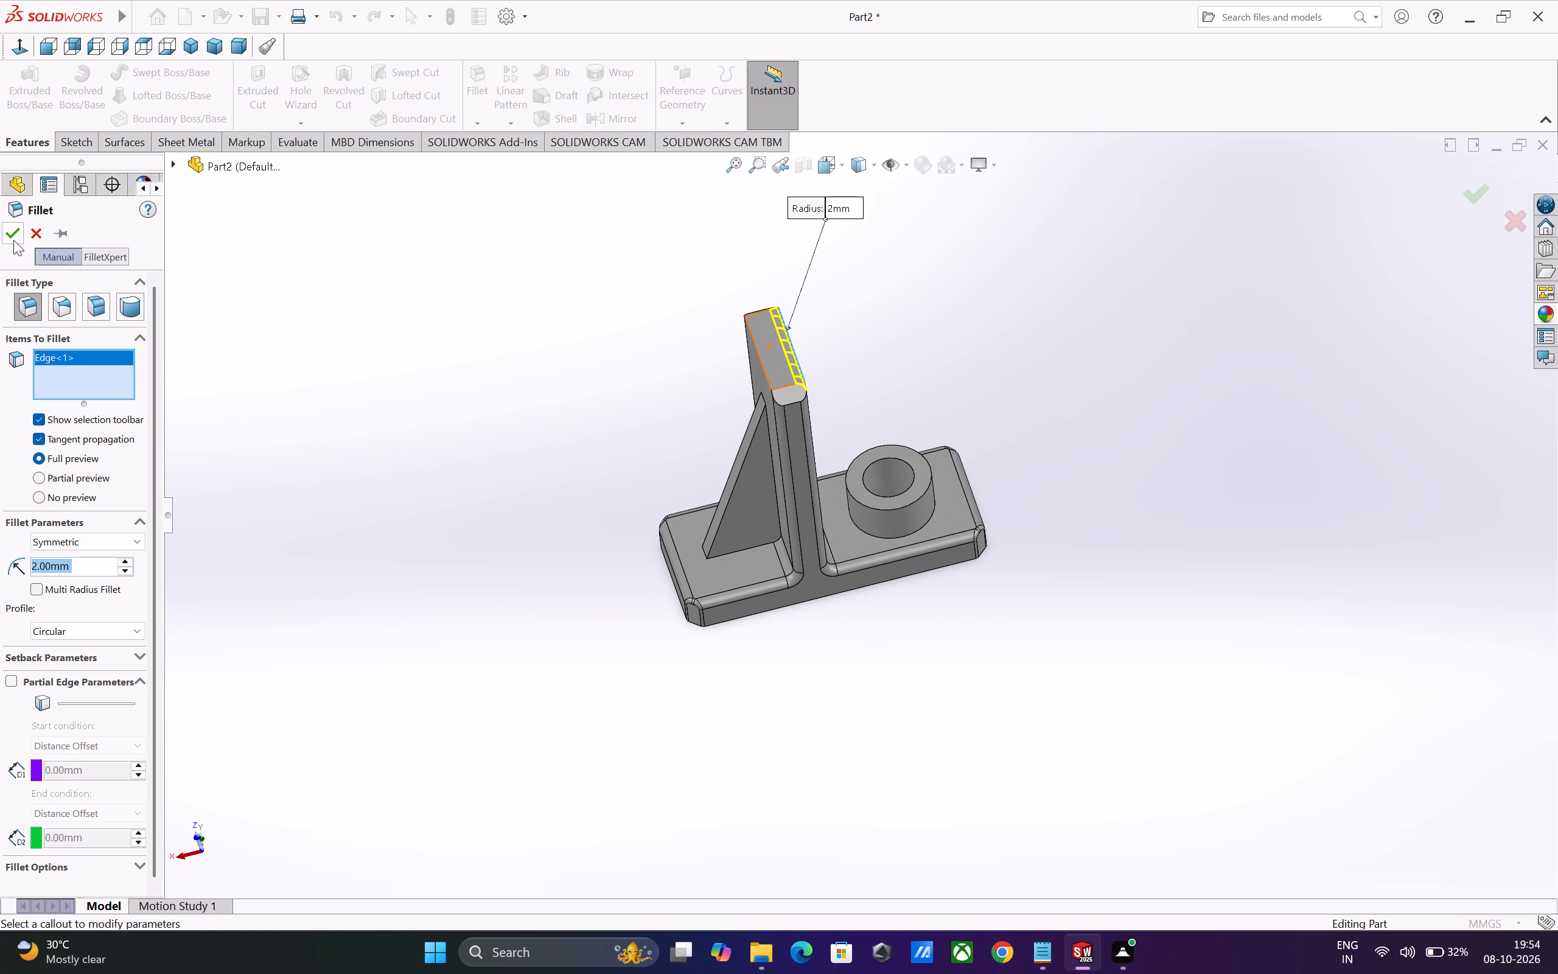
click(12, 239)
Fillet the upright's top edge on the rib side with radius 2 mm.
click(477, 85)
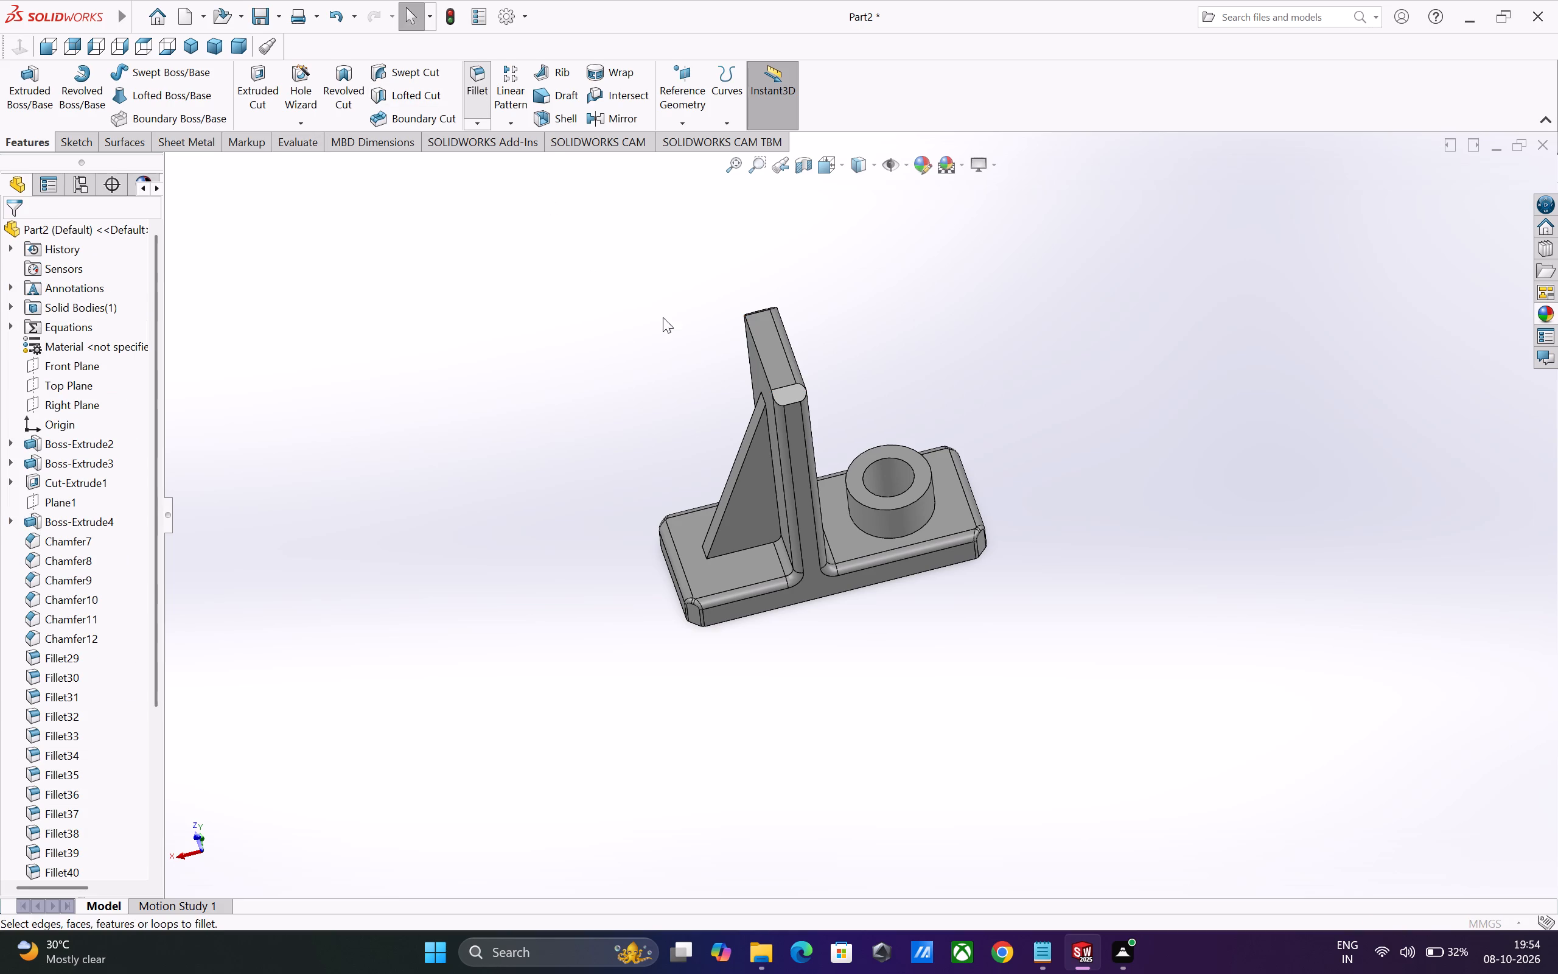
click(760, 355)
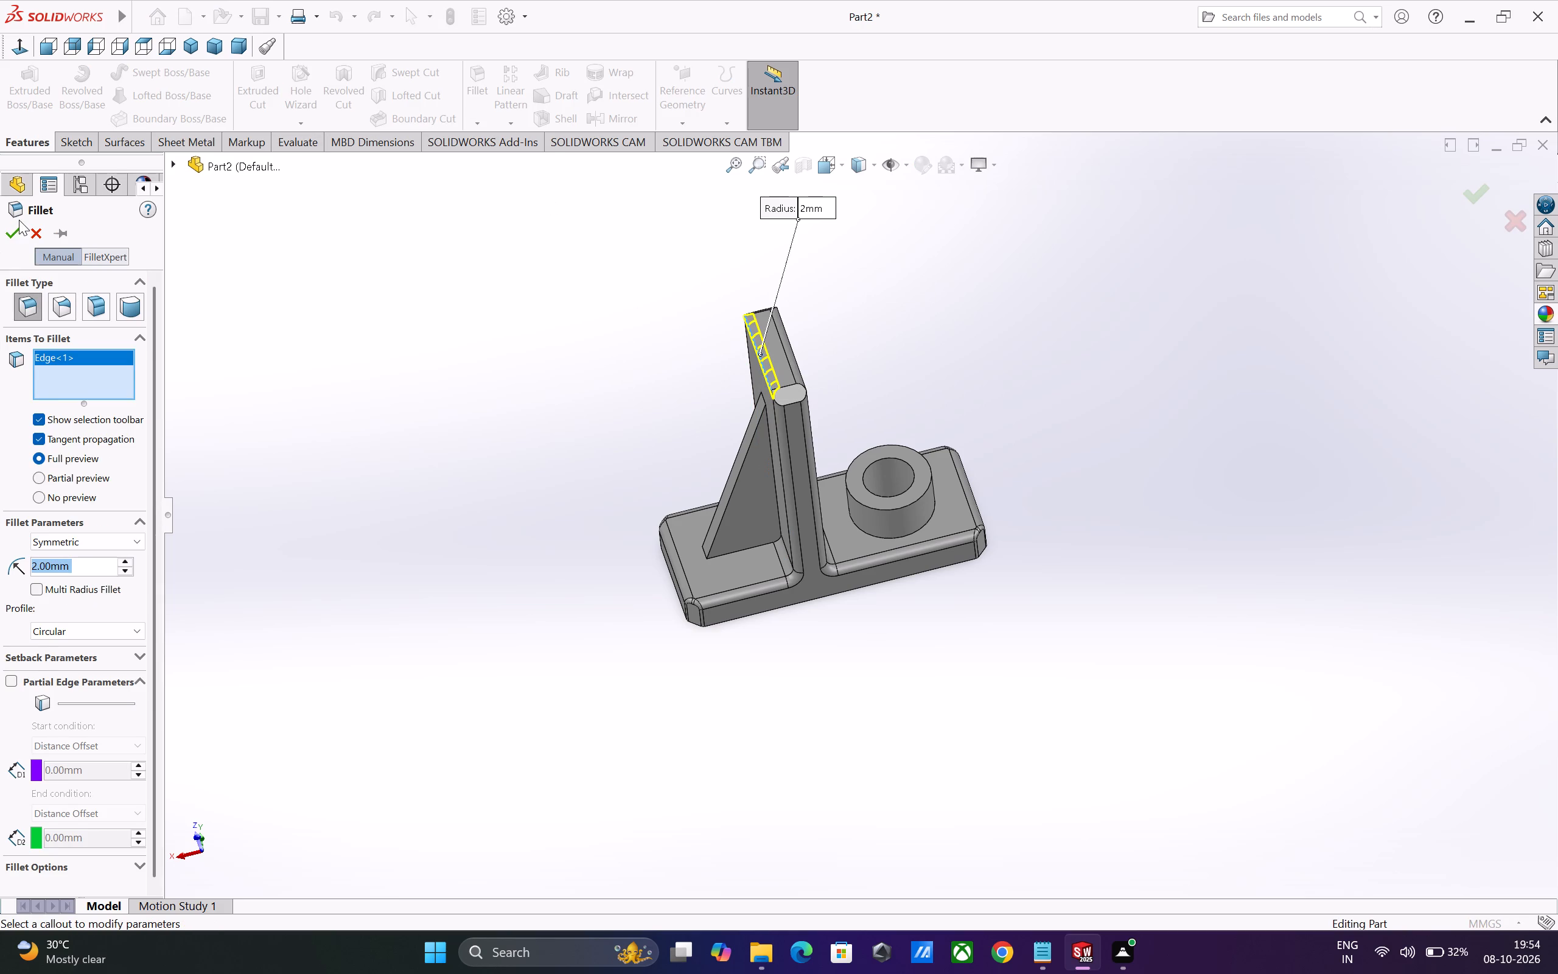
click(7, 229)
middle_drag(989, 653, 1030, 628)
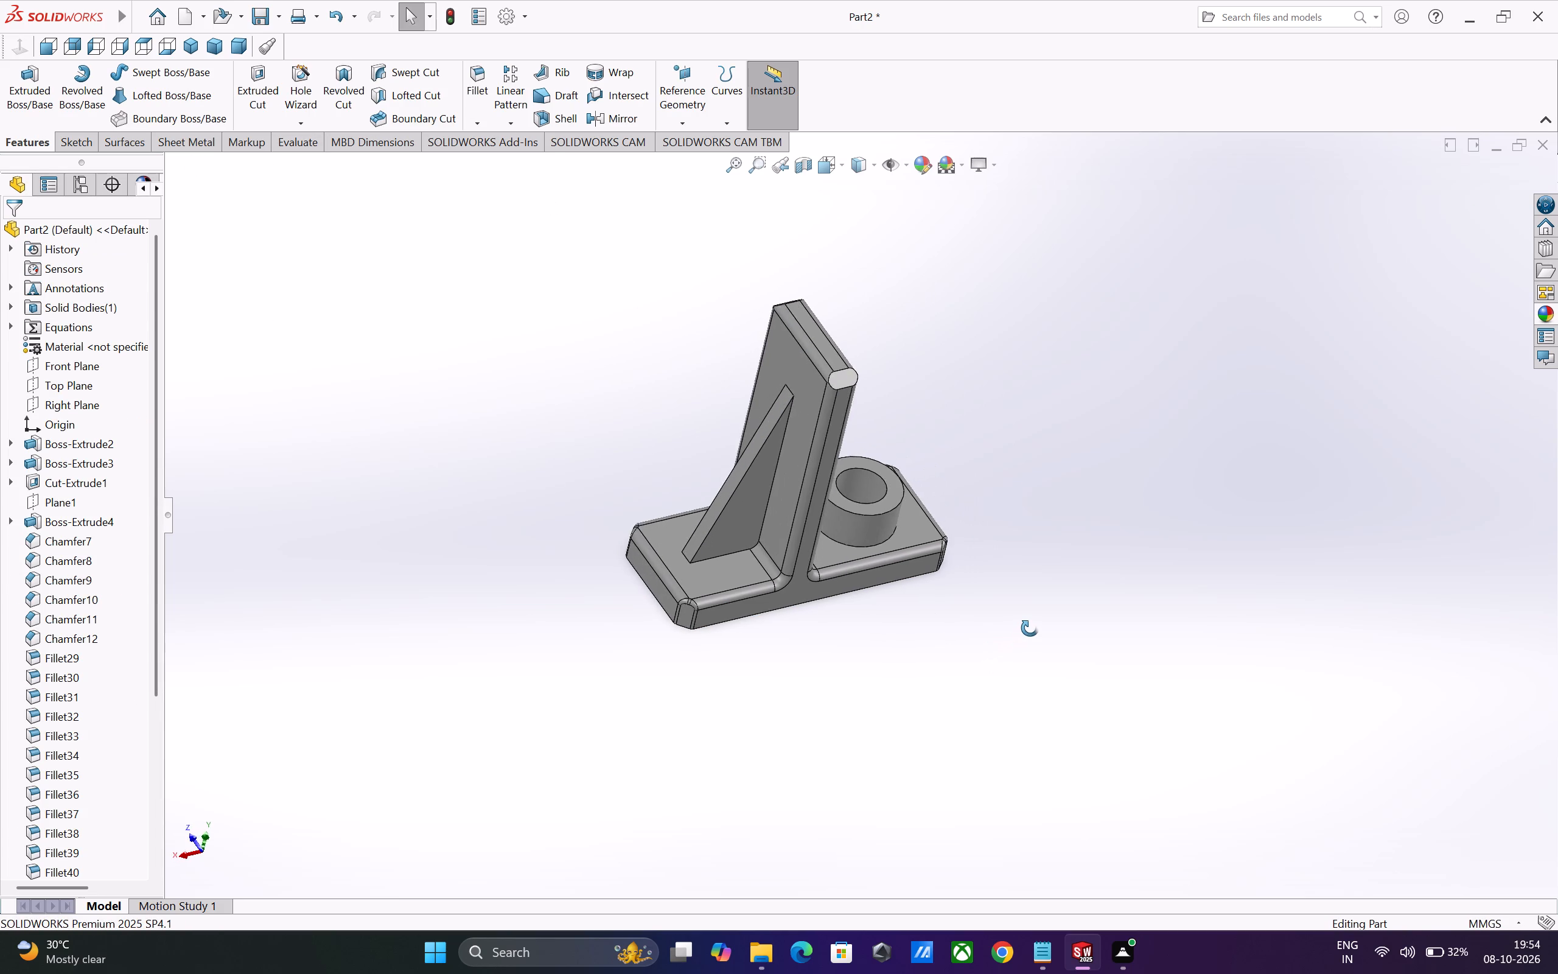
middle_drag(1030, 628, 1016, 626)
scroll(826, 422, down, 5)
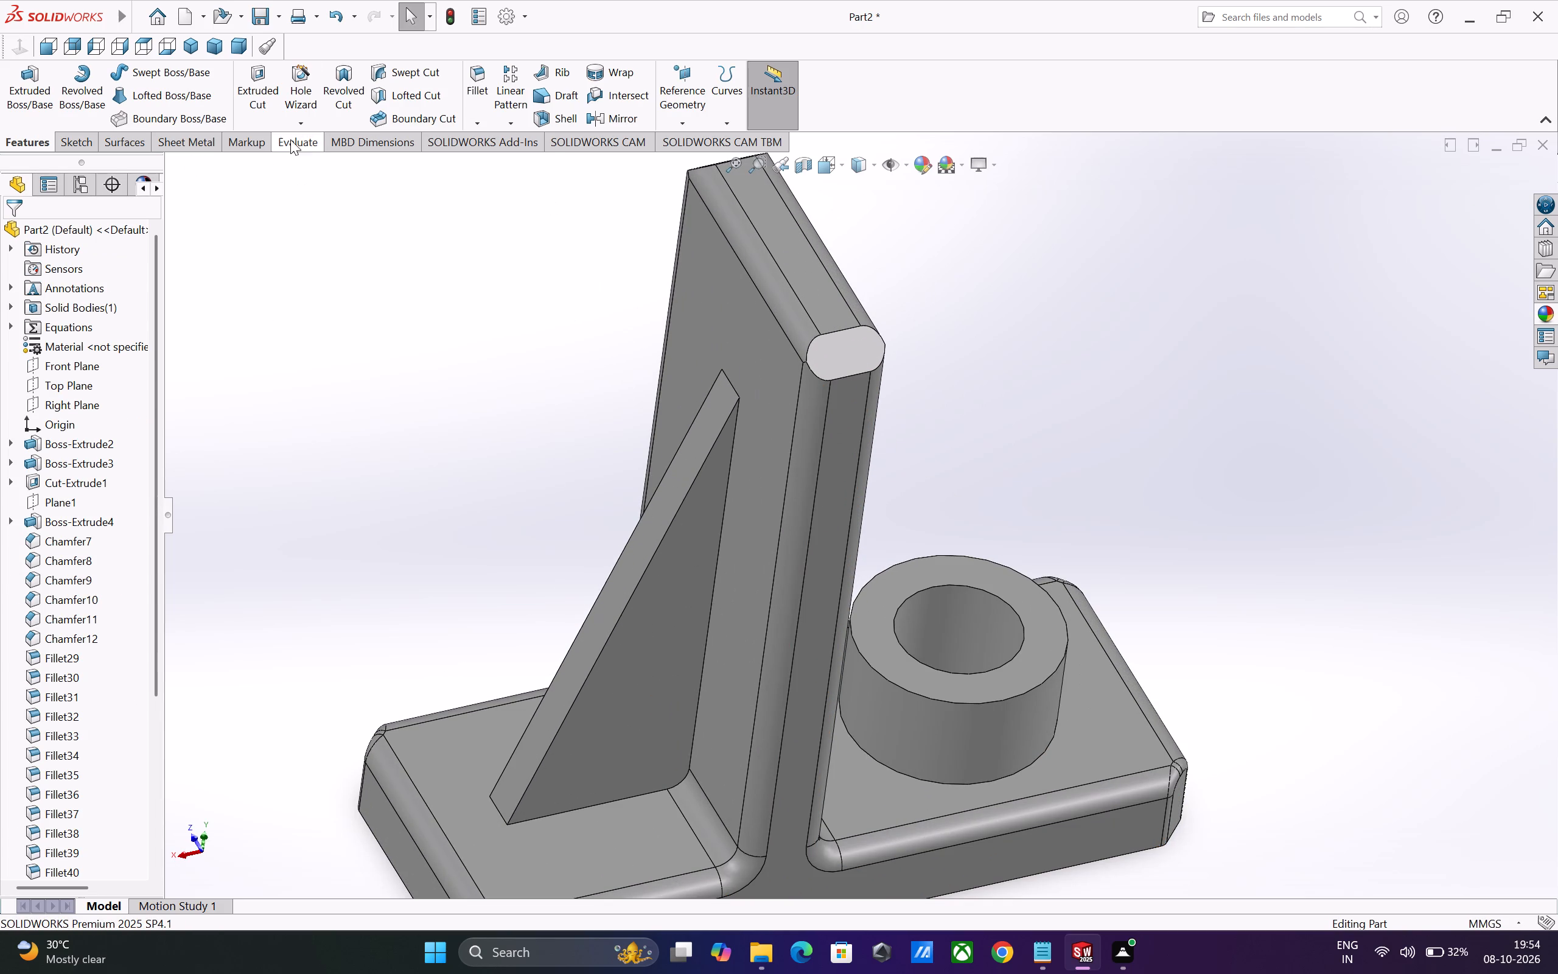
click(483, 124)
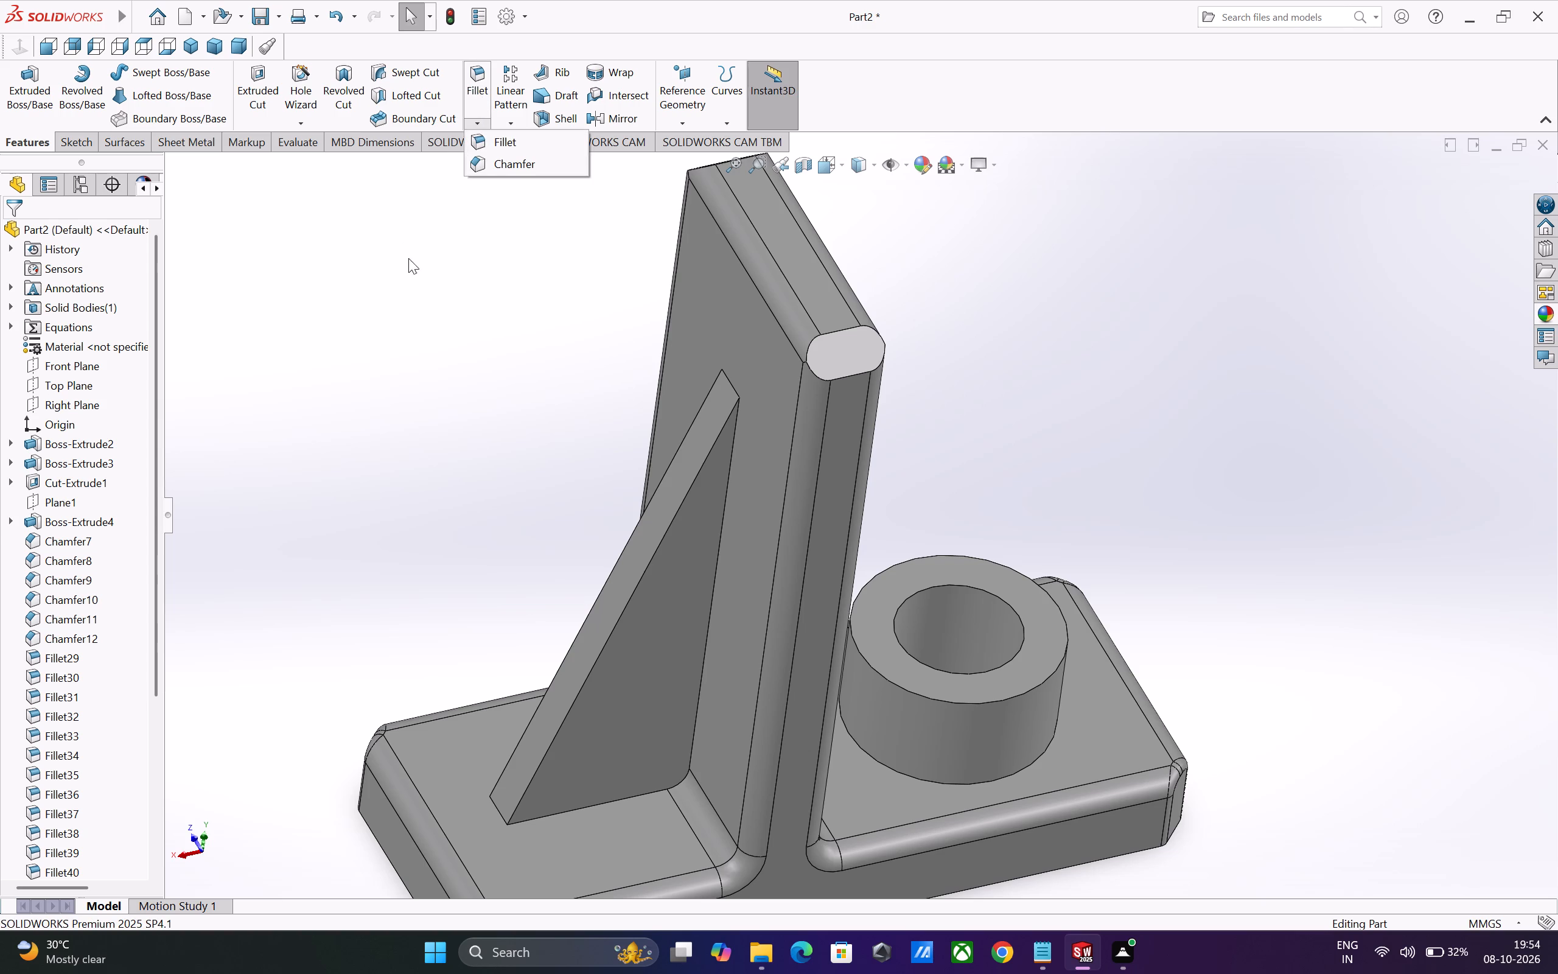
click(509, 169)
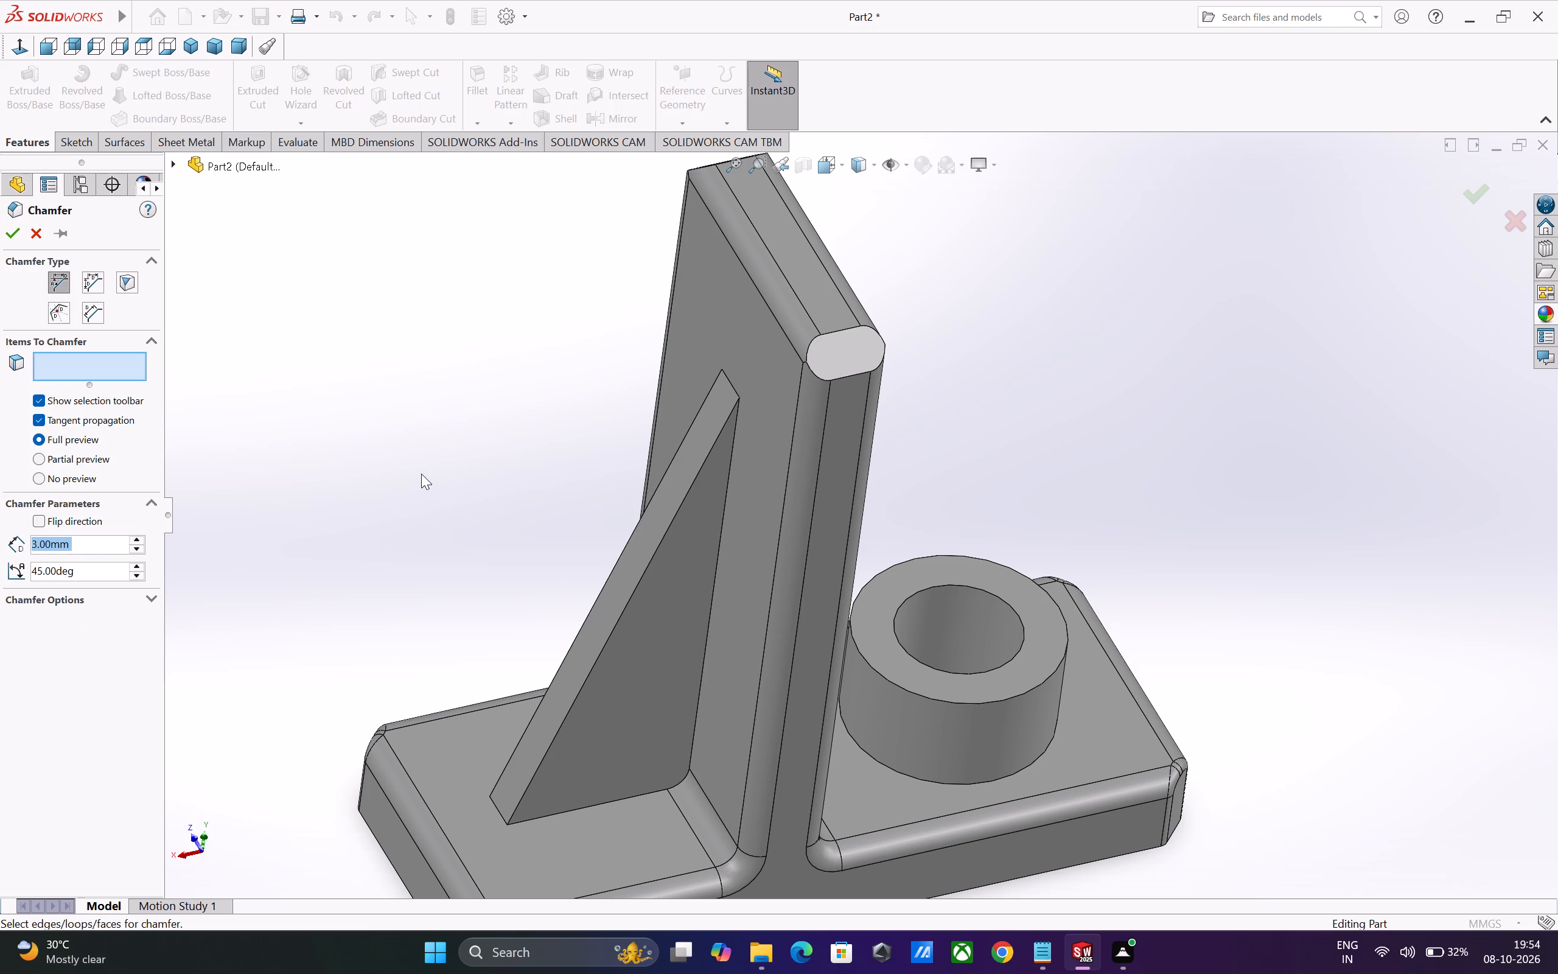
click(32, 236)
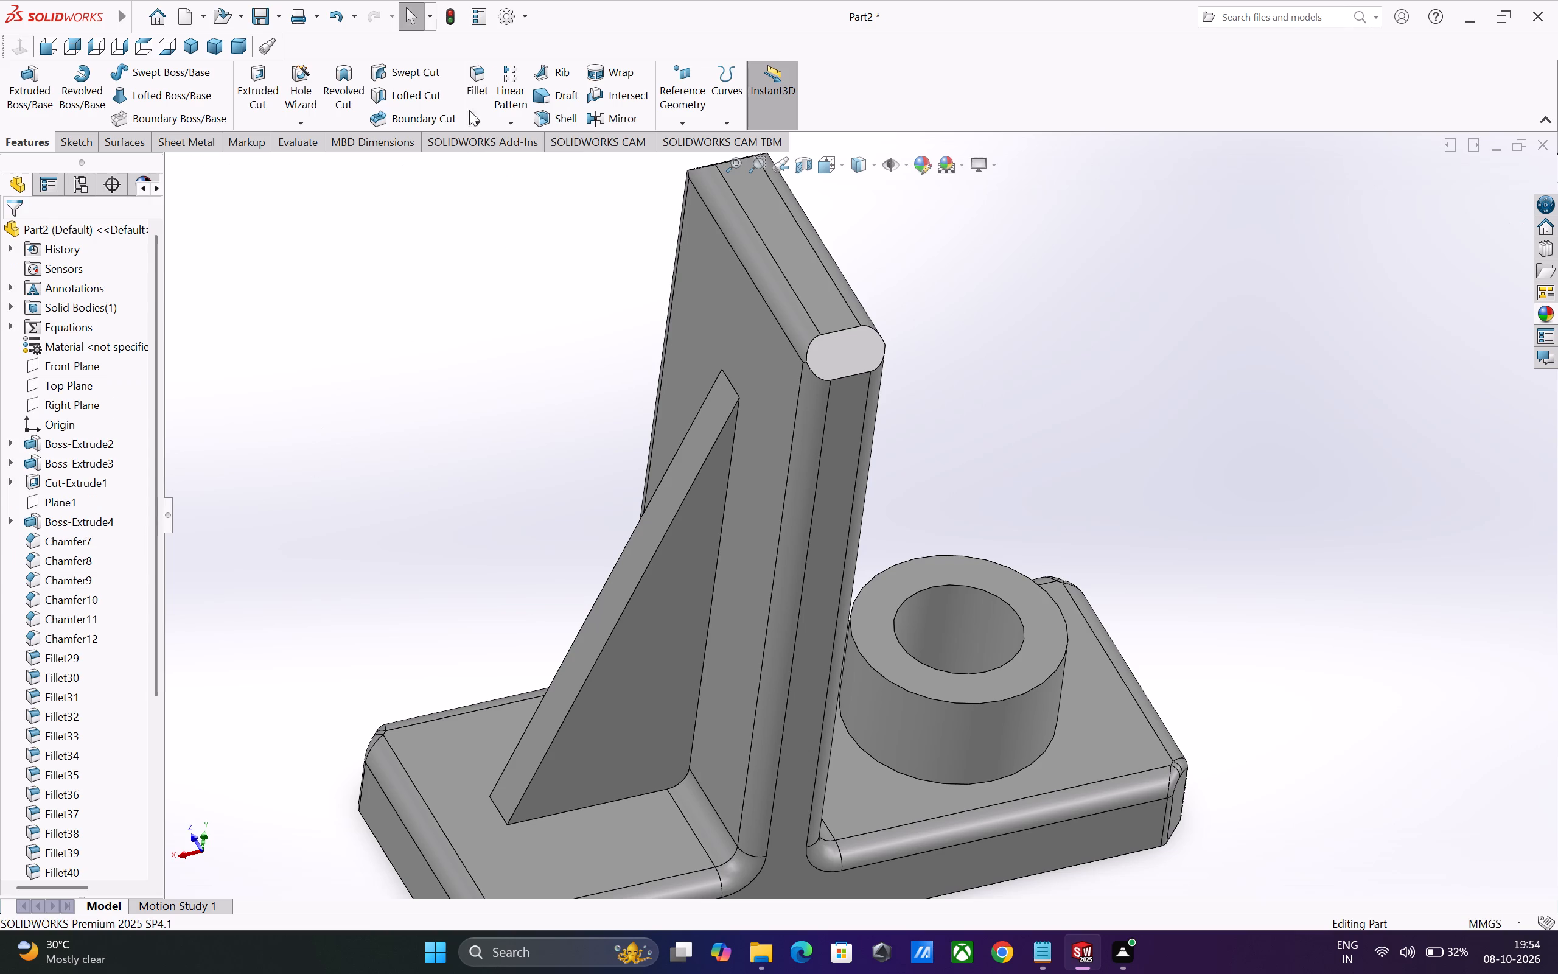
Fillet the lower and upper edge loops of the chamfered facet at one top corner of the upright with radius 1 mm.
click(480, 97)
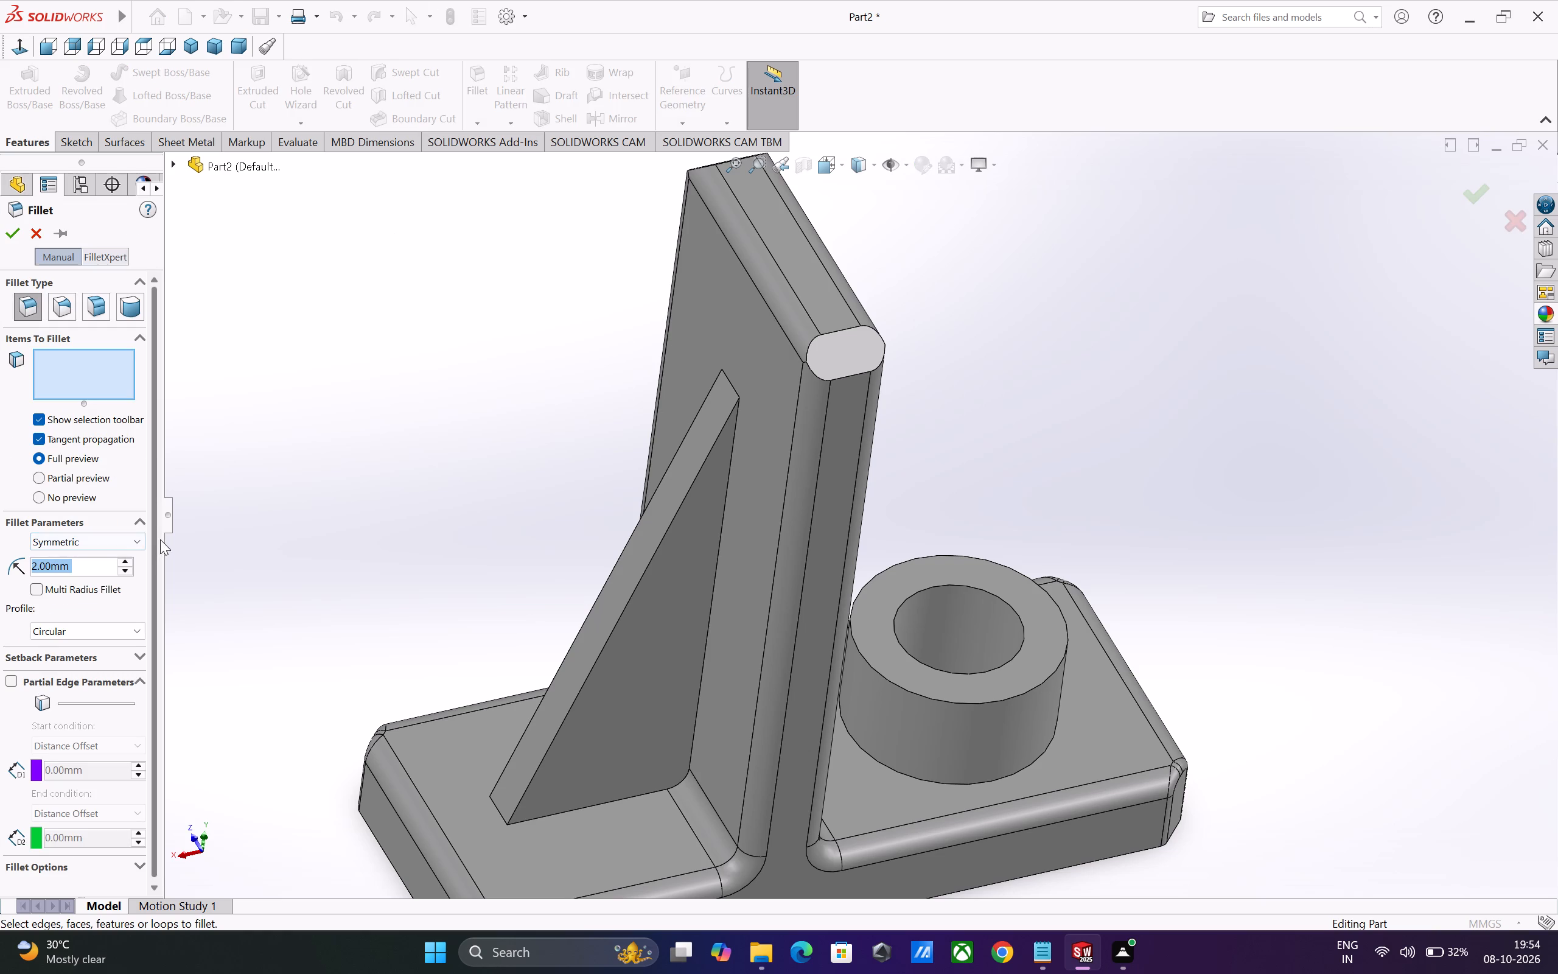
key(1)
key(Return)
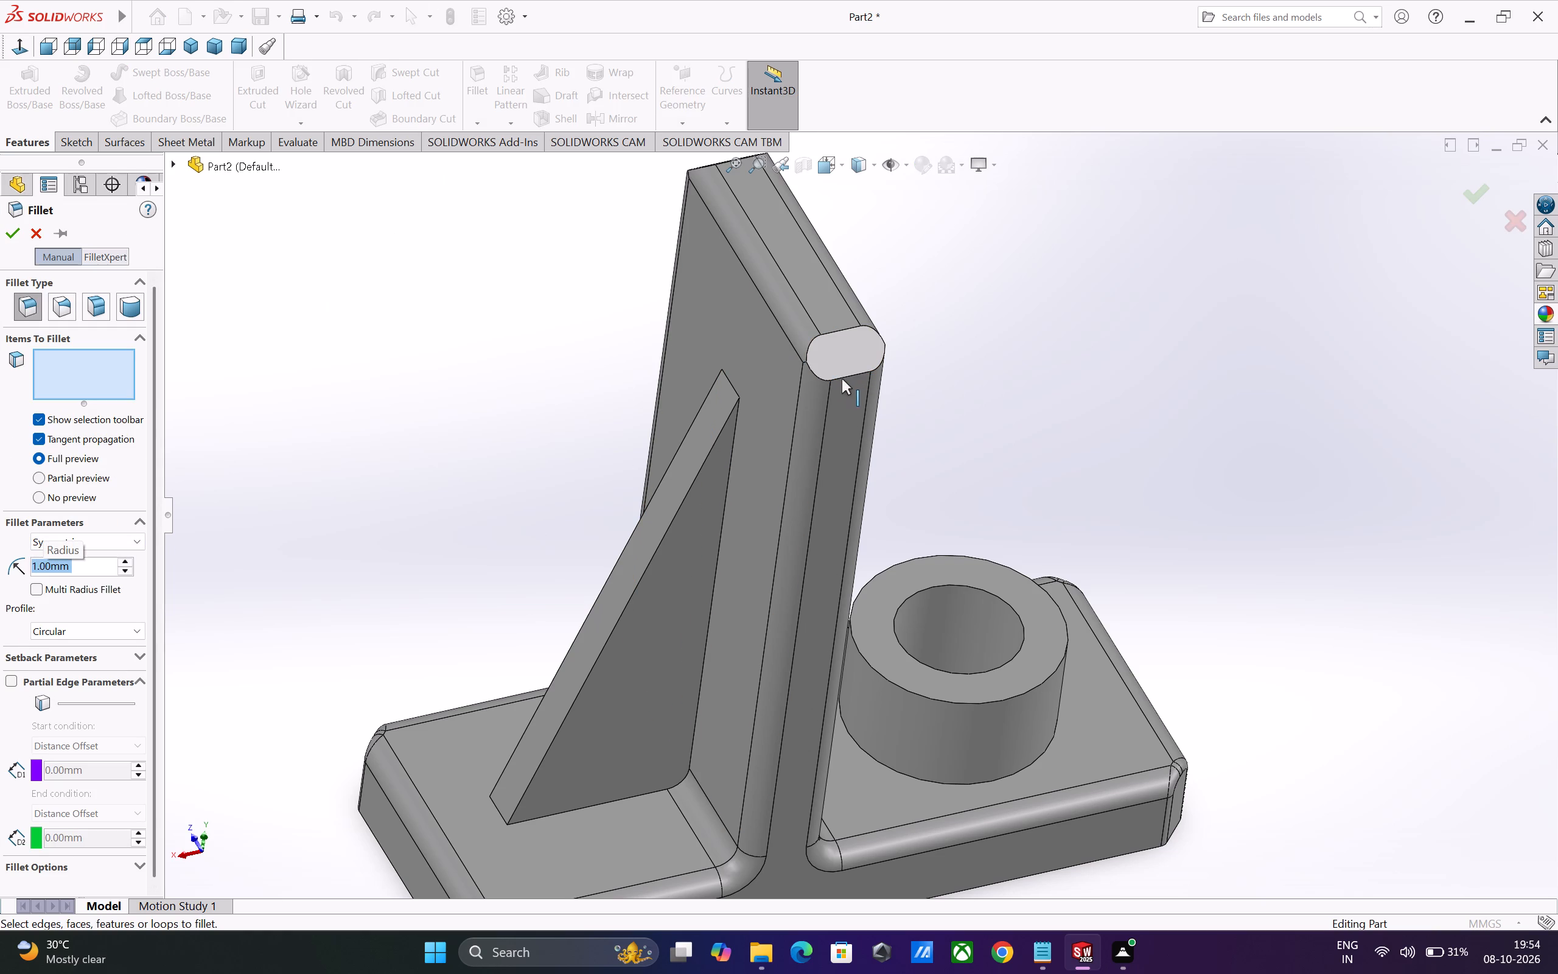
click(843, 377)
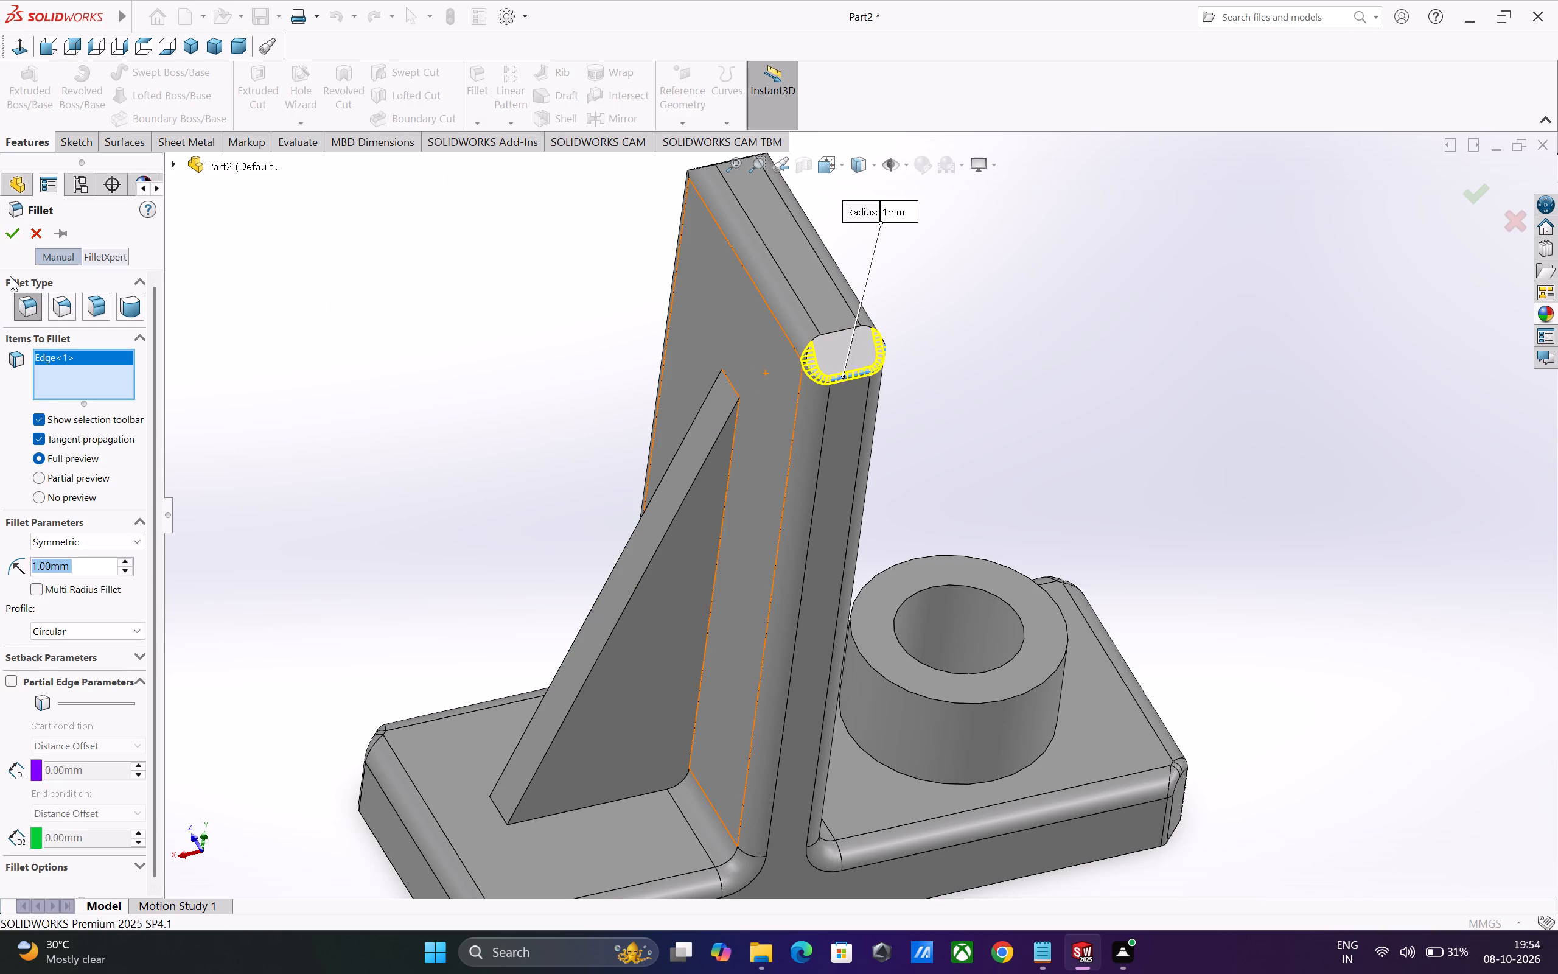
click(12, 234)
click(478, 98)
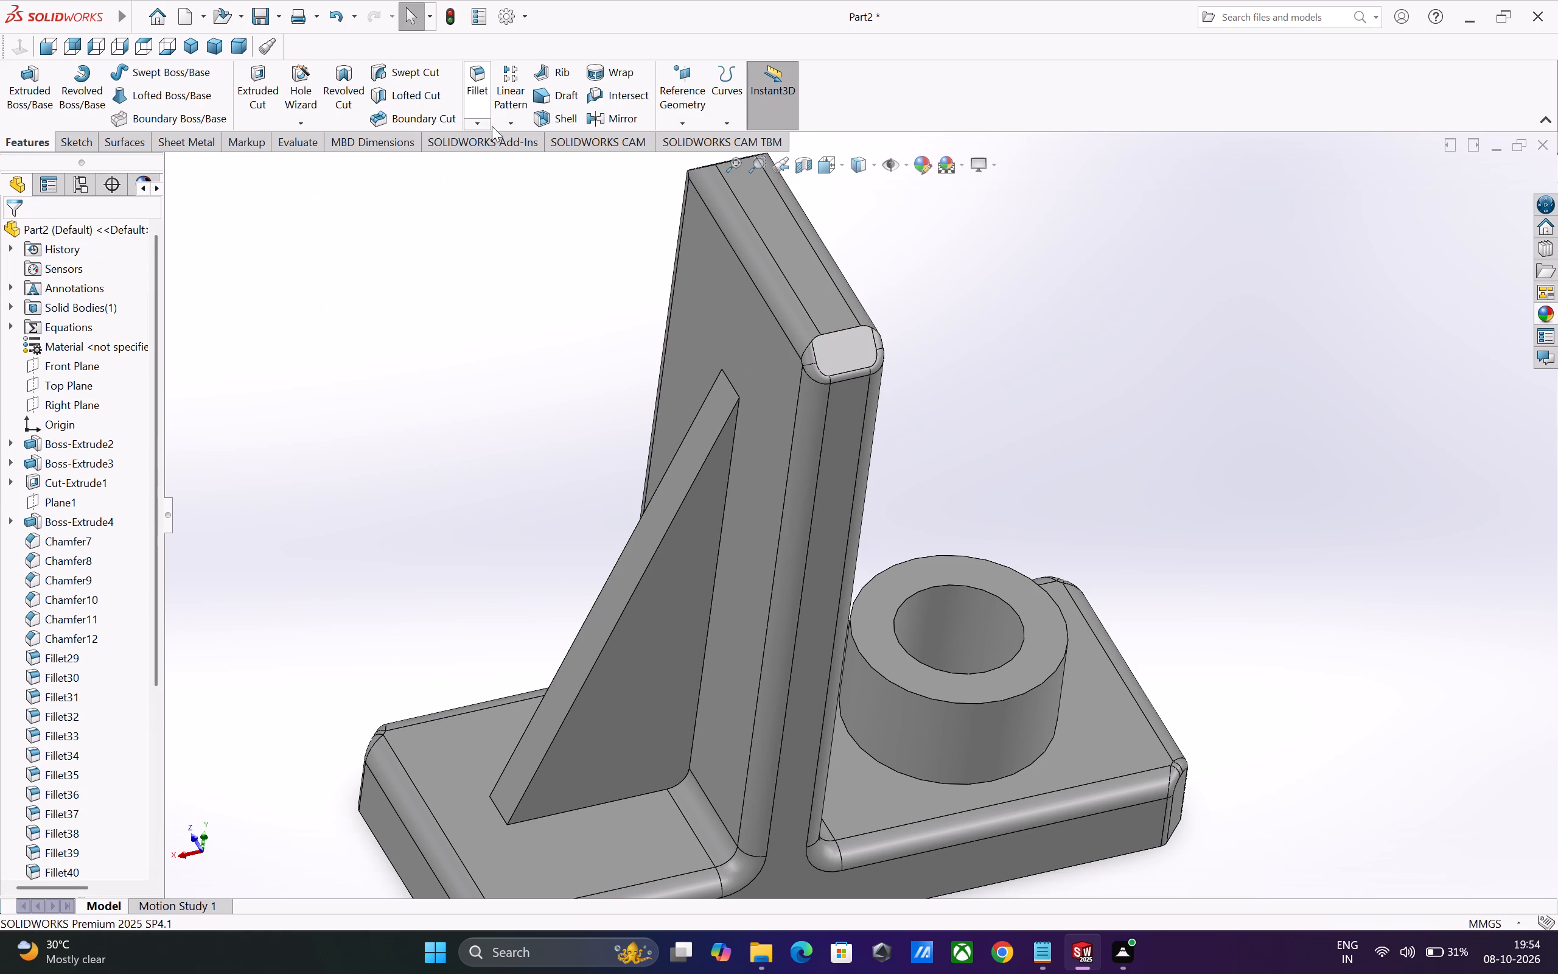
click(836, 331)
click(14, 236)
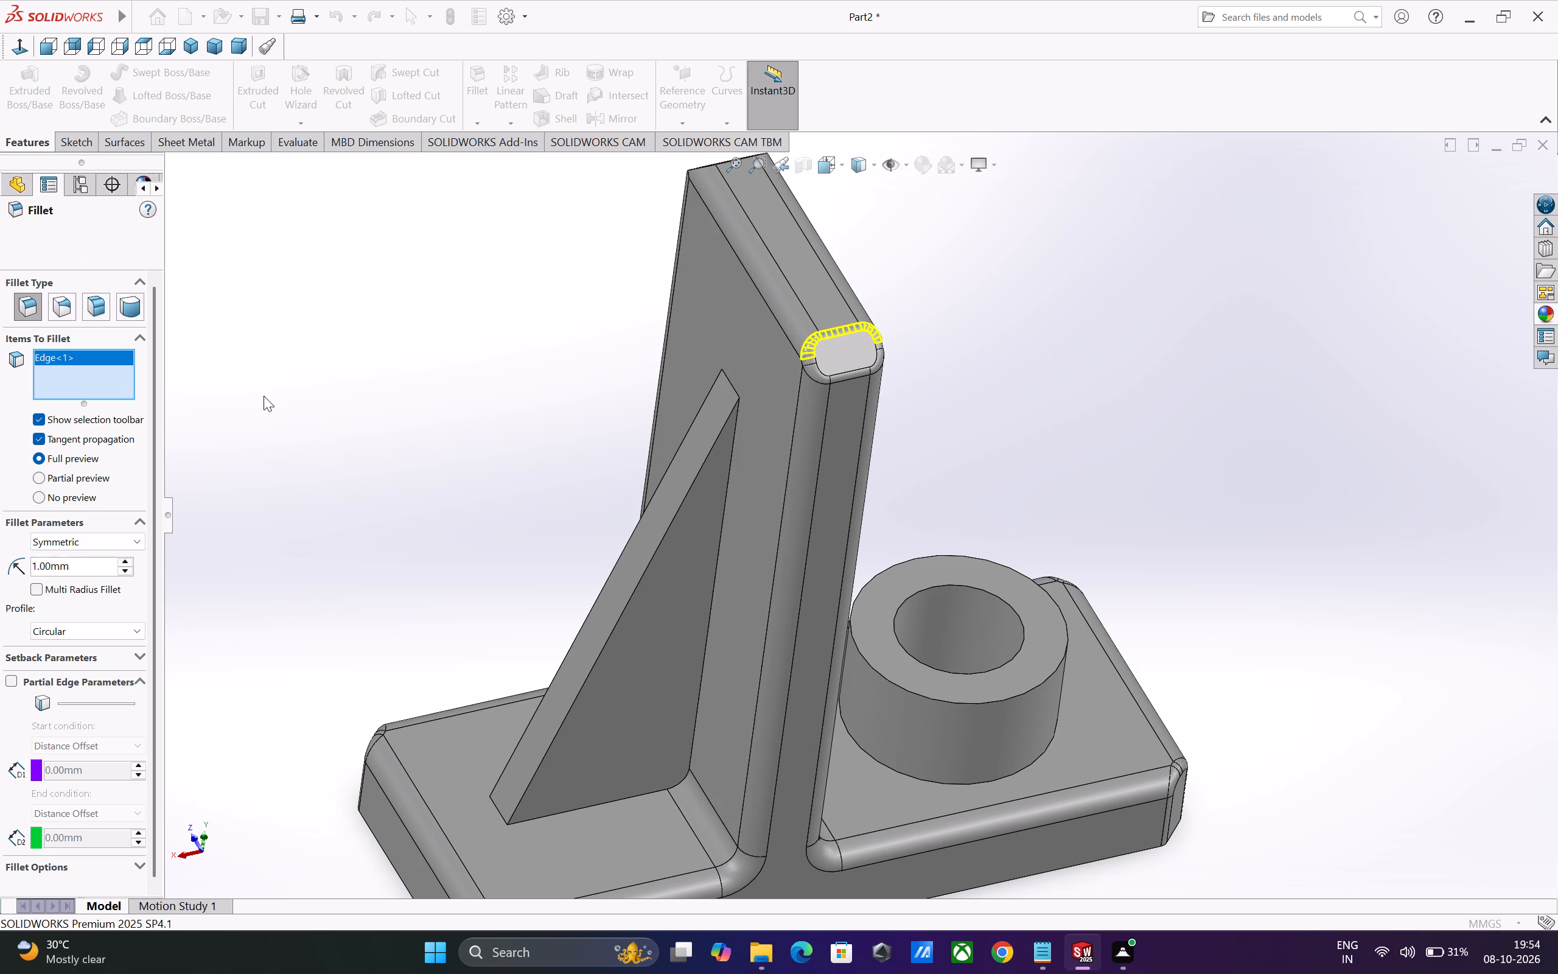
Fillet the top-face and side-face edges of the chamfered facet at the upright's opposite top corner with radius 1 mm.
scroll(584, 527, up, 3)
scroll(763, 591, up, 1)
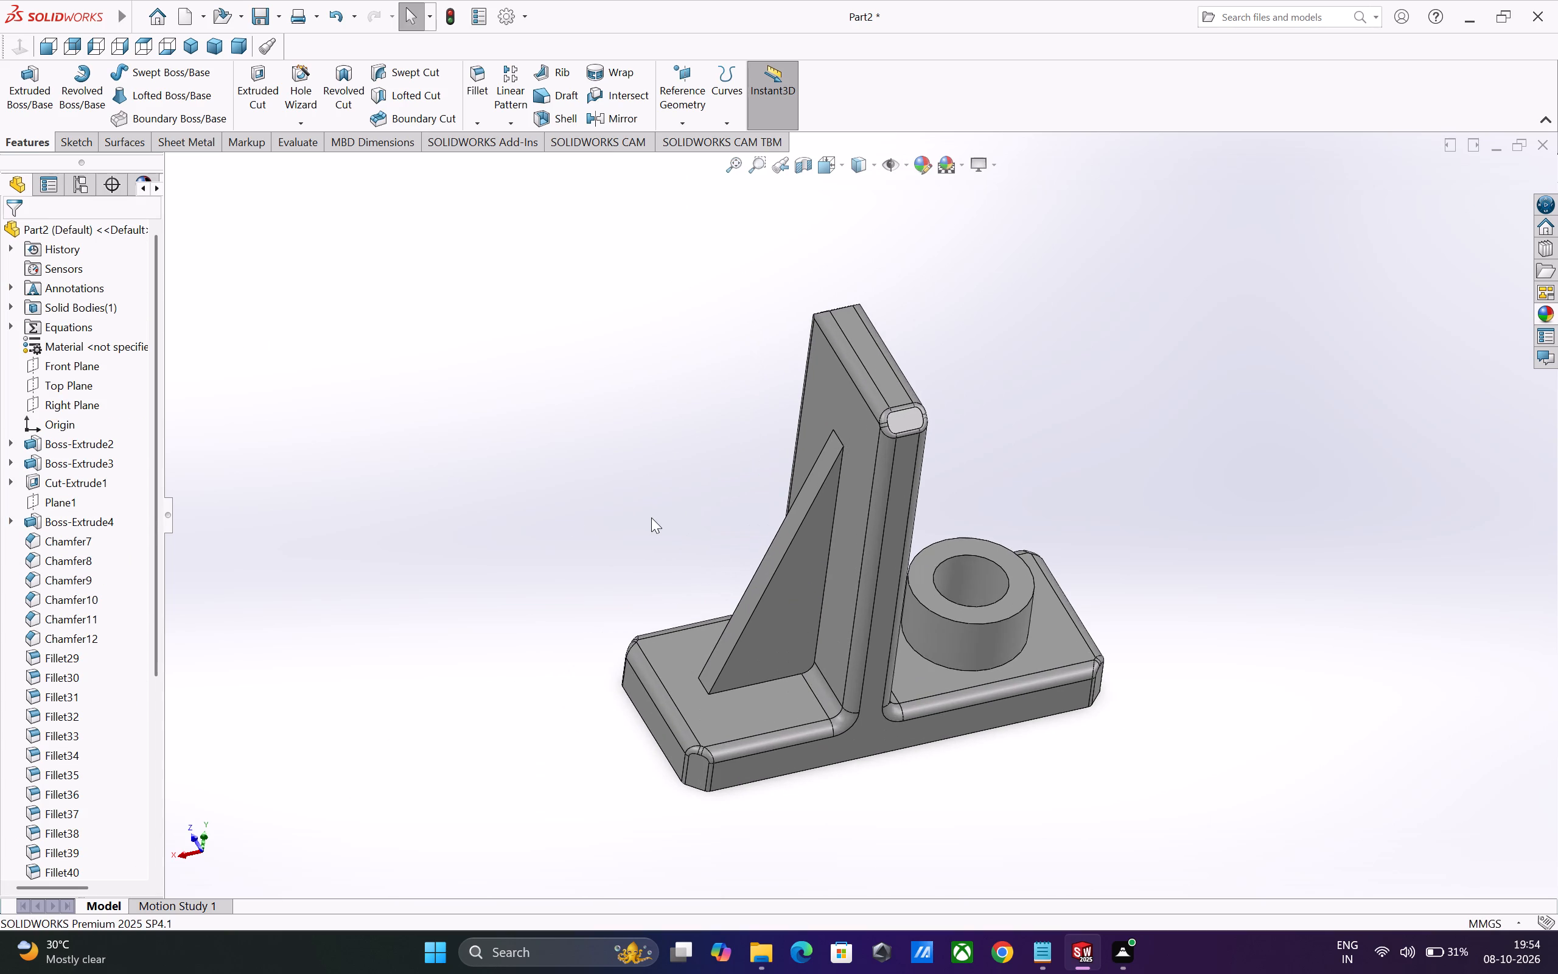
scroll(651, 517, down, 1)
middle_drag(660, 524, 769, 764)
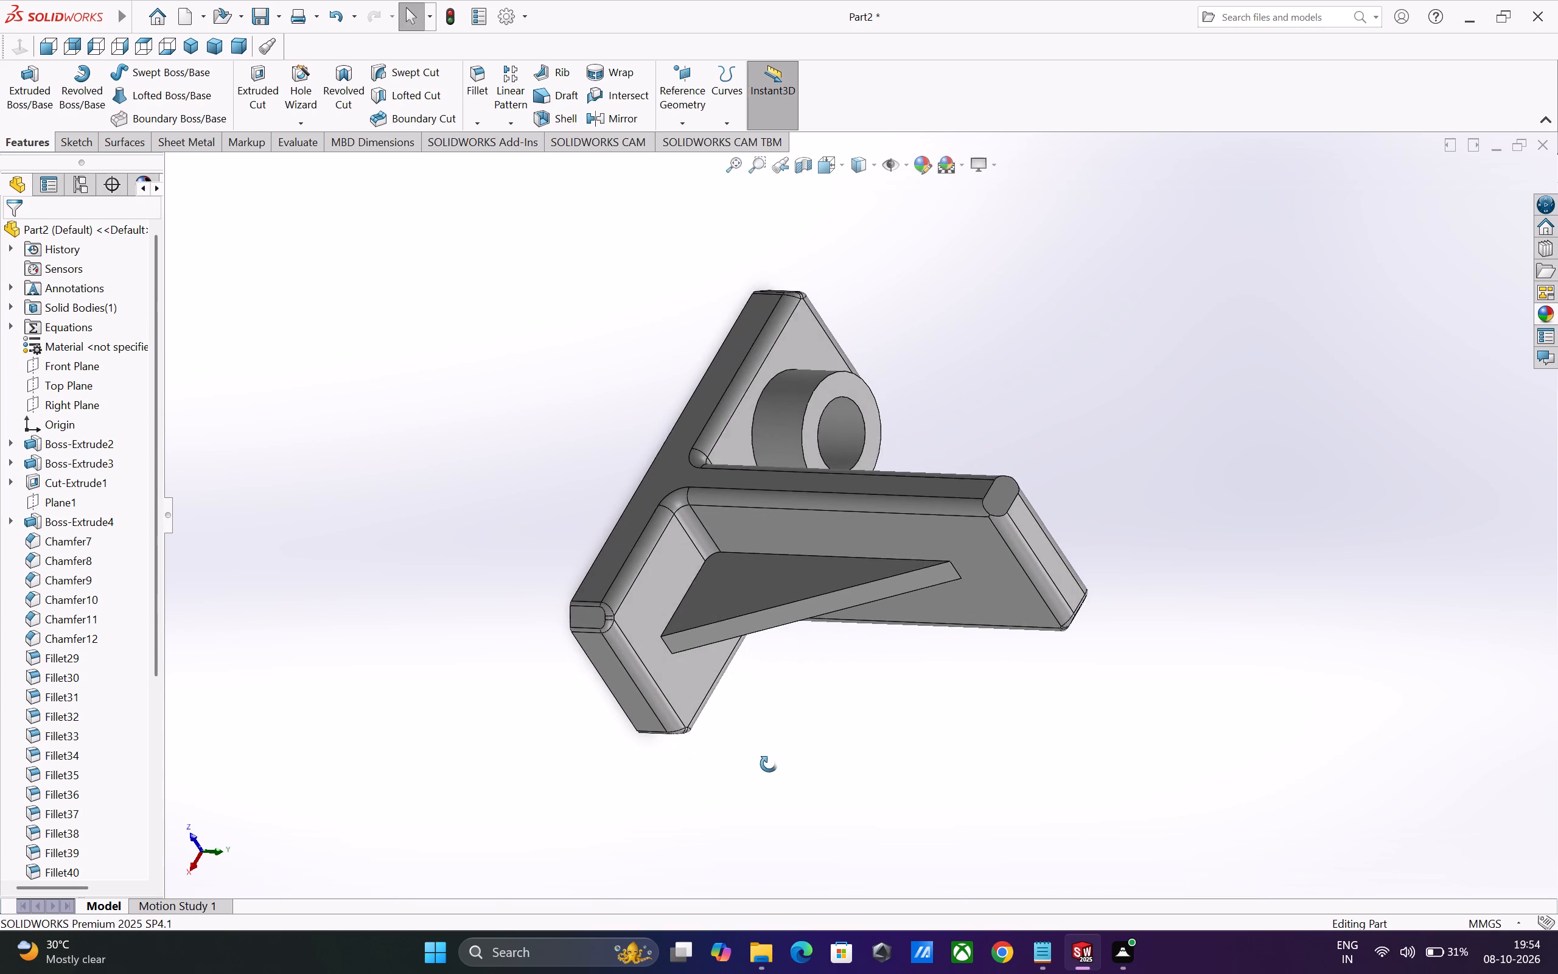
middle_drag(769, 764, 770, 767)
click(474, 85)
scroll(1086, 516, down, 1)
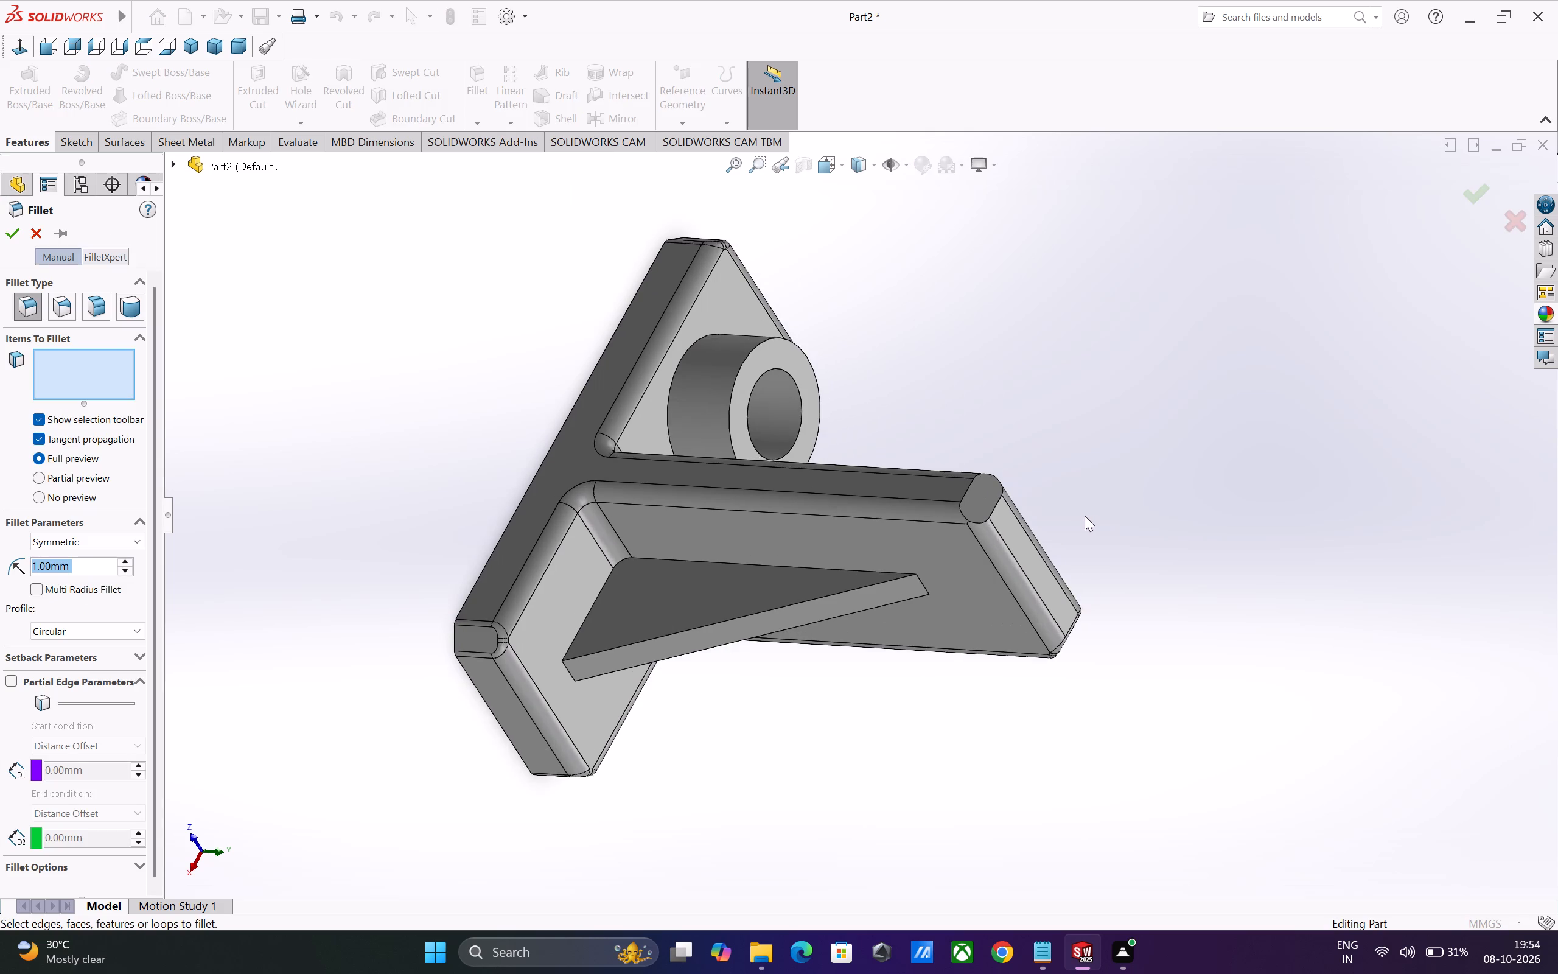
scroll(1085, 516, down, 2)
click(950, 505)
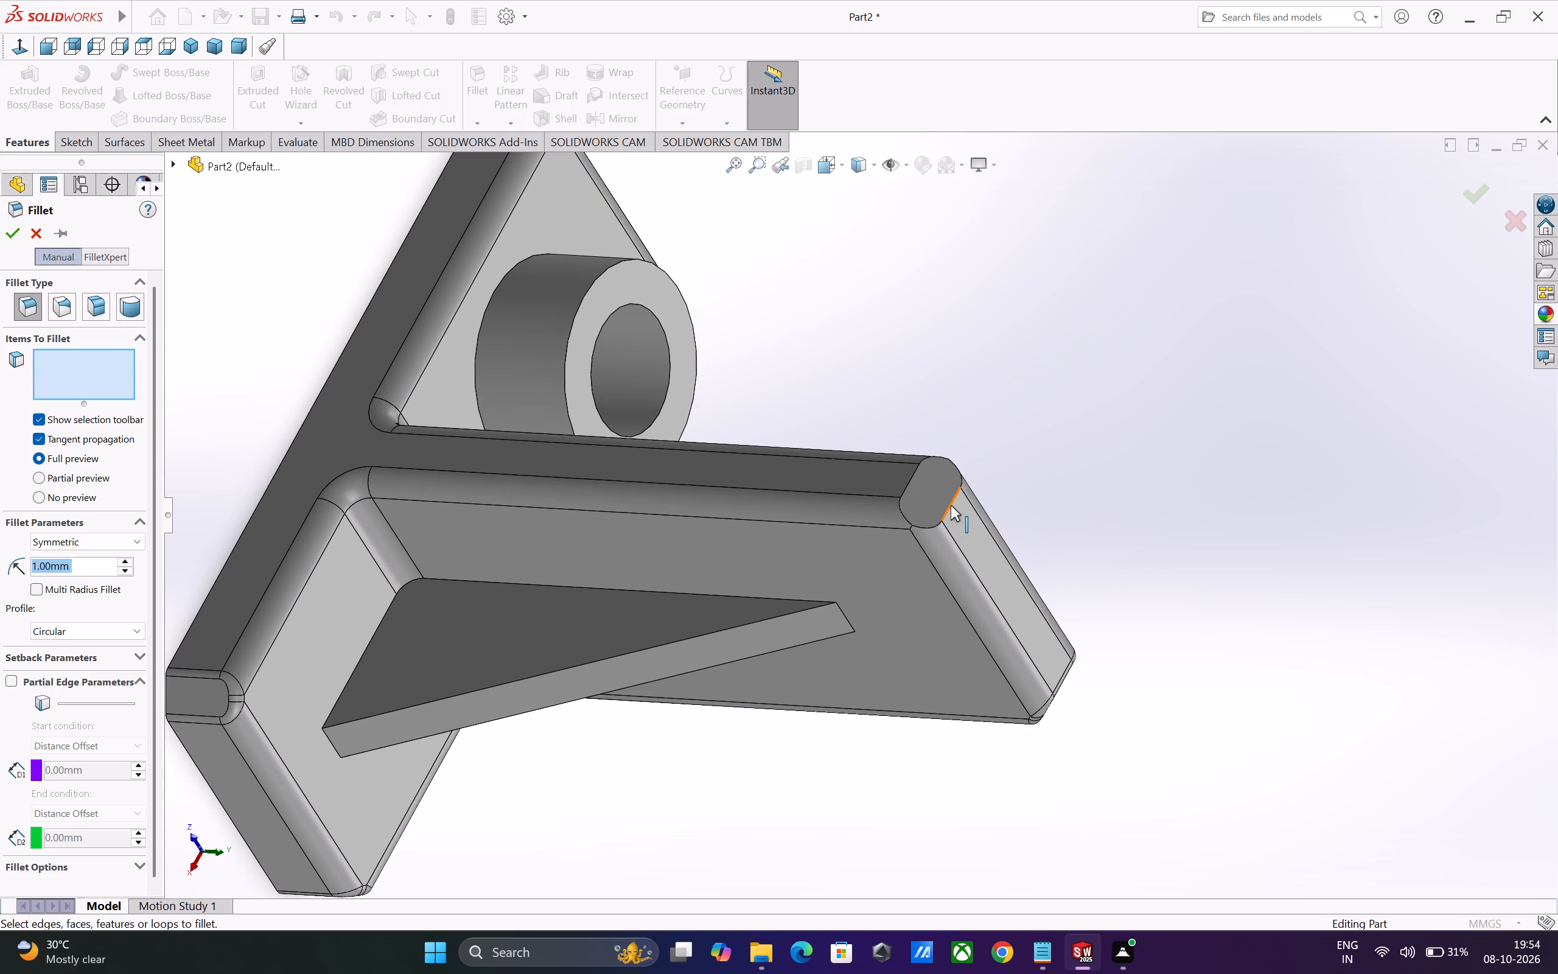
click(13, 233)
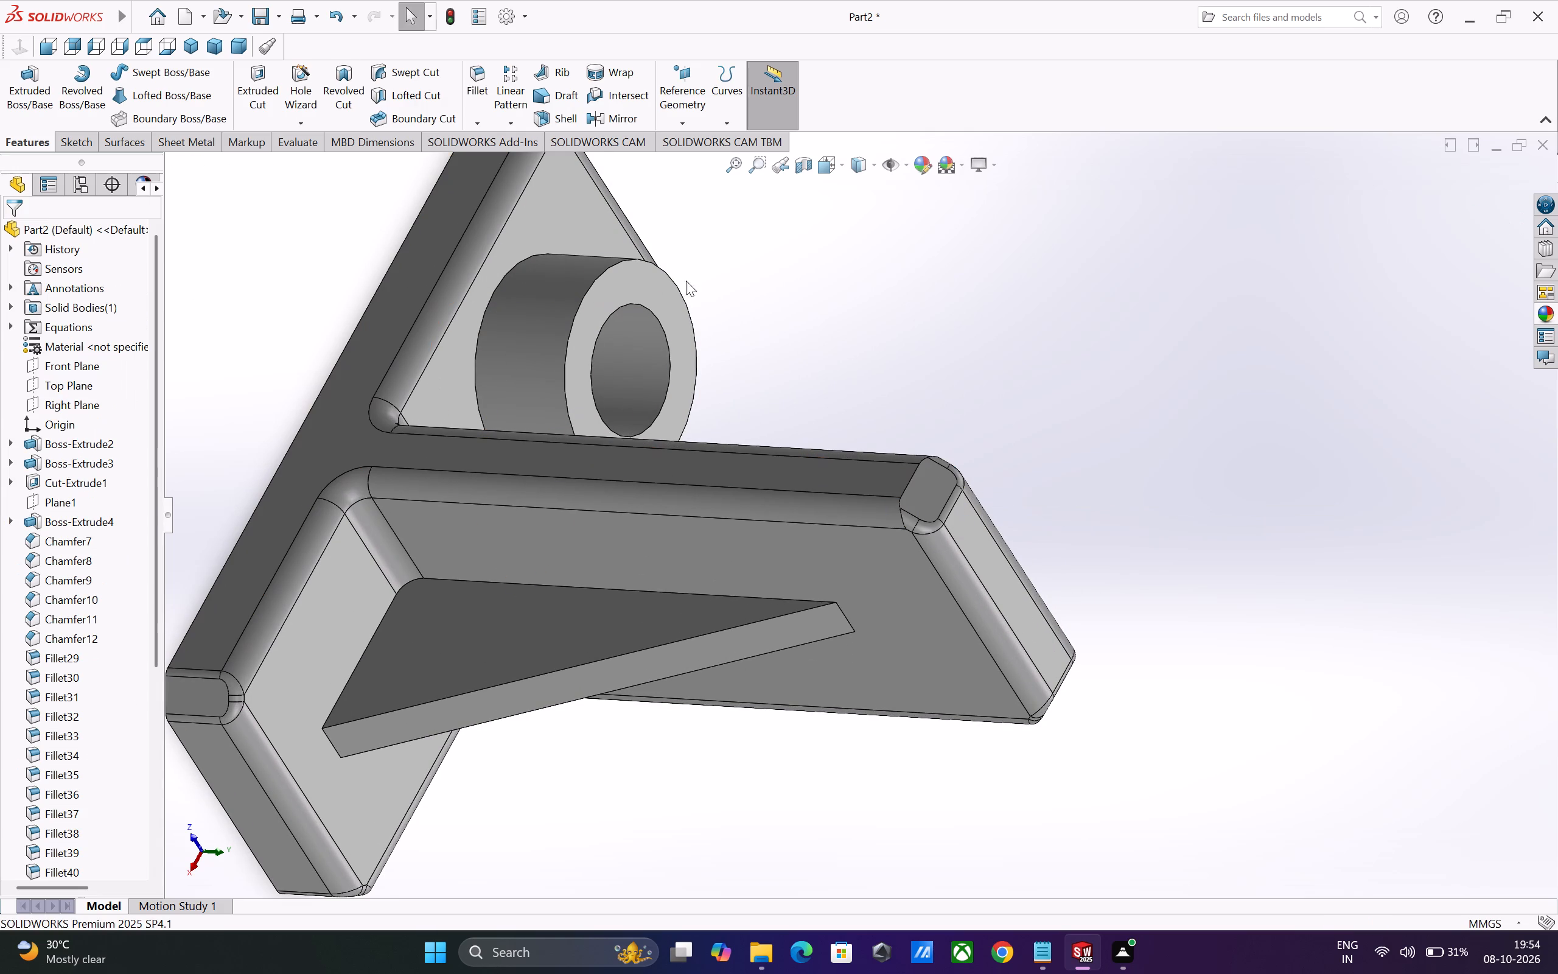
click(480, 97)
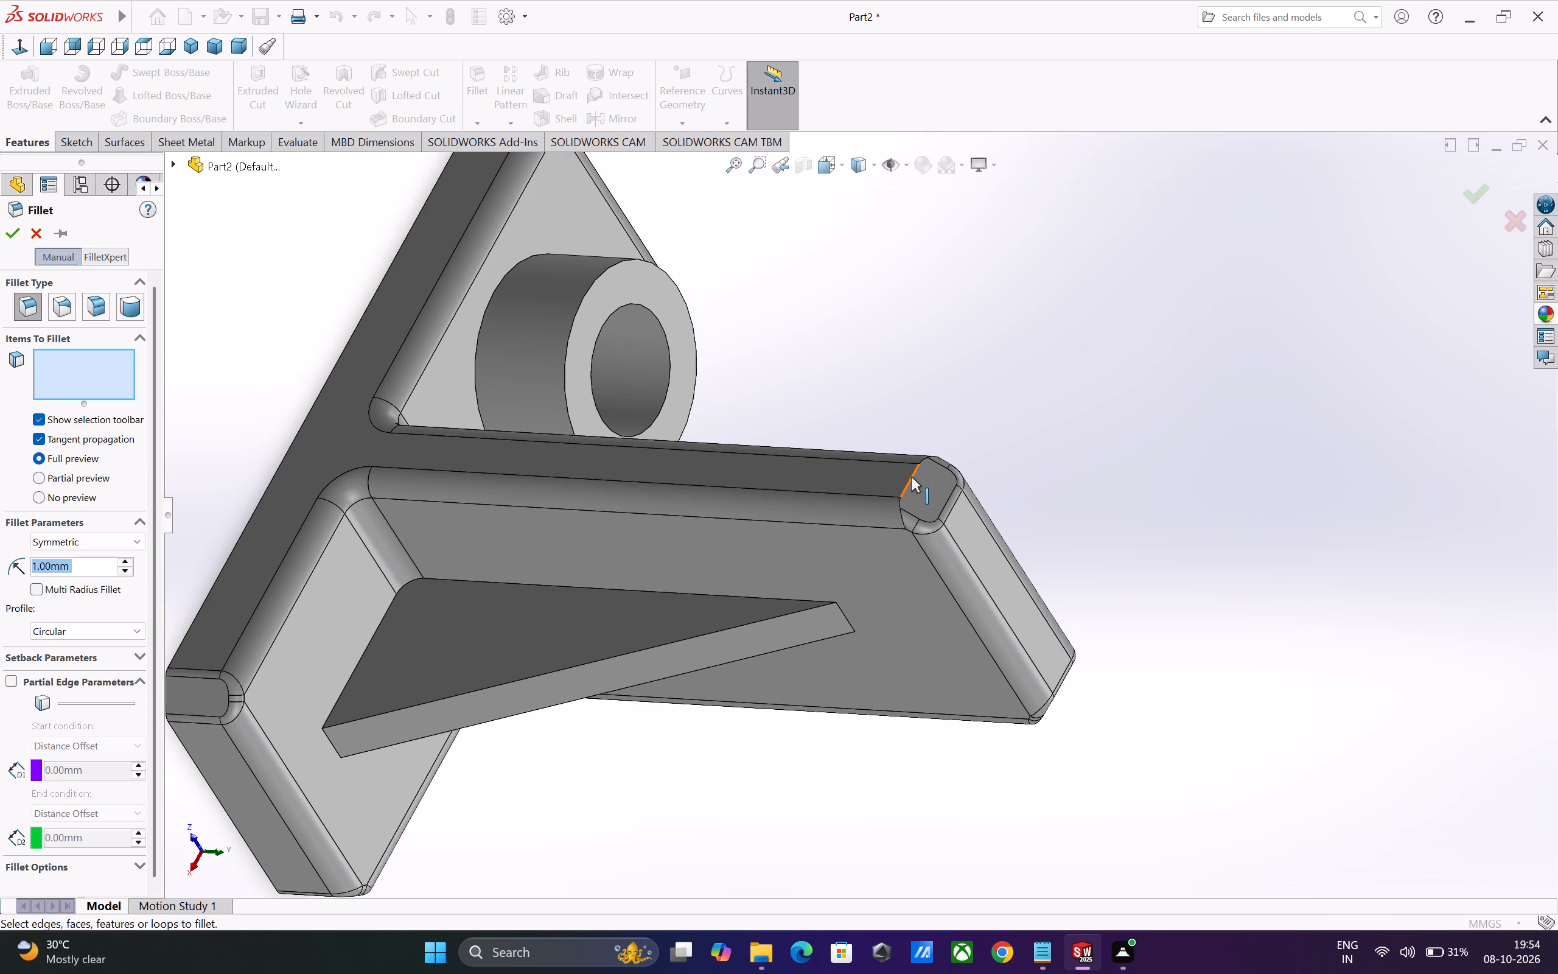
click(912, 477)
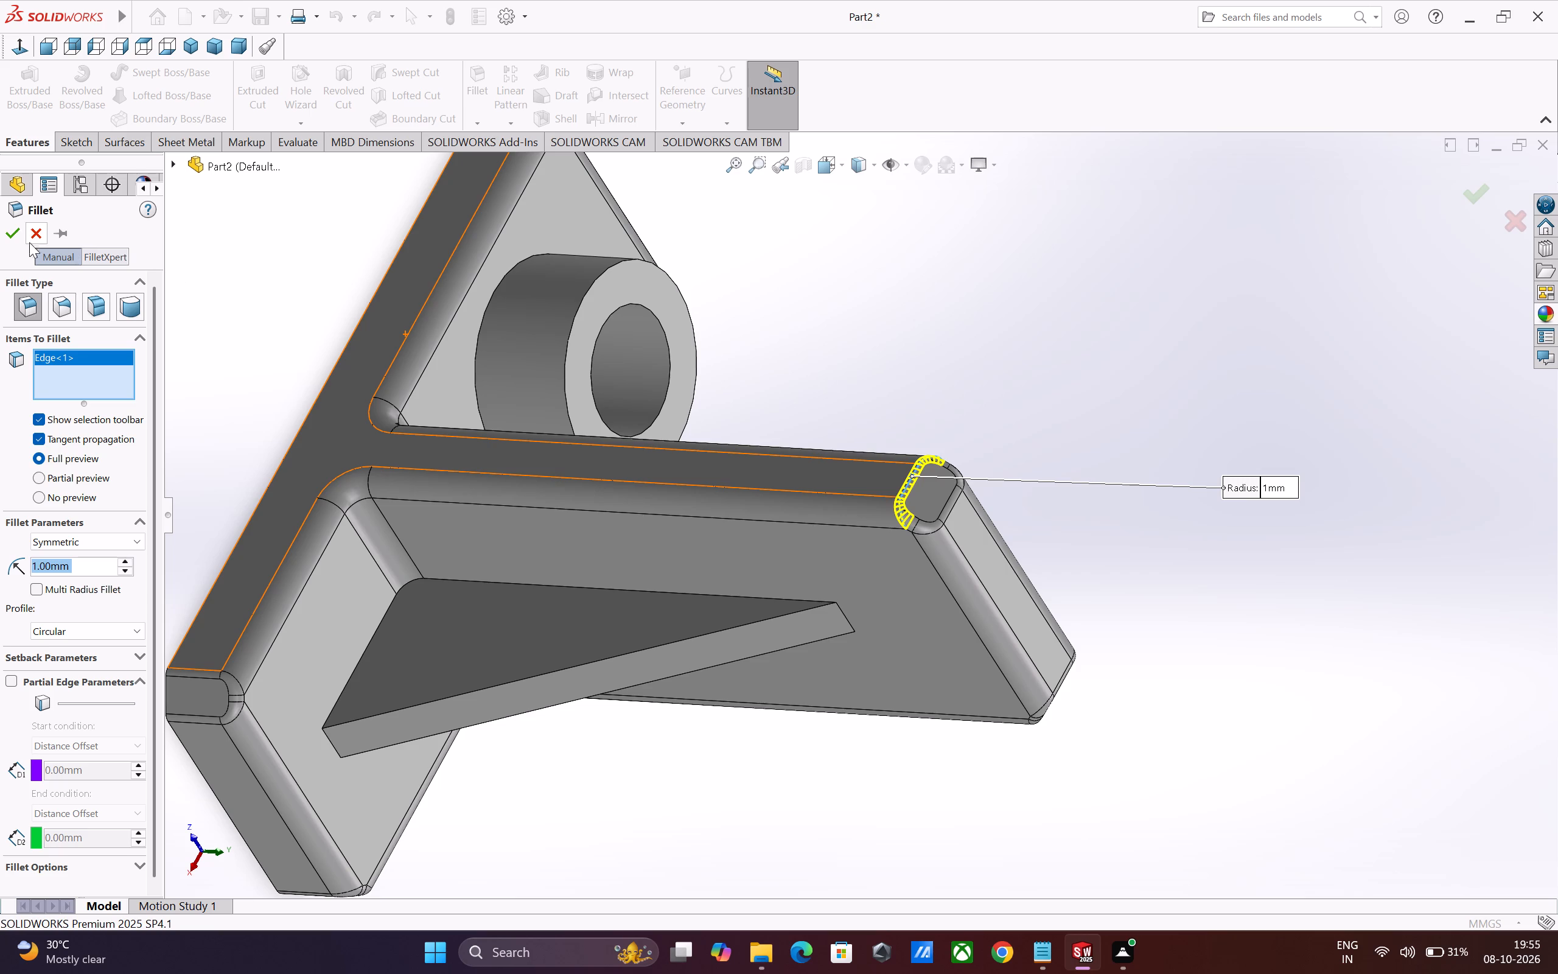
click(18, 233)
Fillet the edge where one side face of the triangular rib meets the base and upright with radius 0.5 mm.
scroll(676, 456, up, 3)
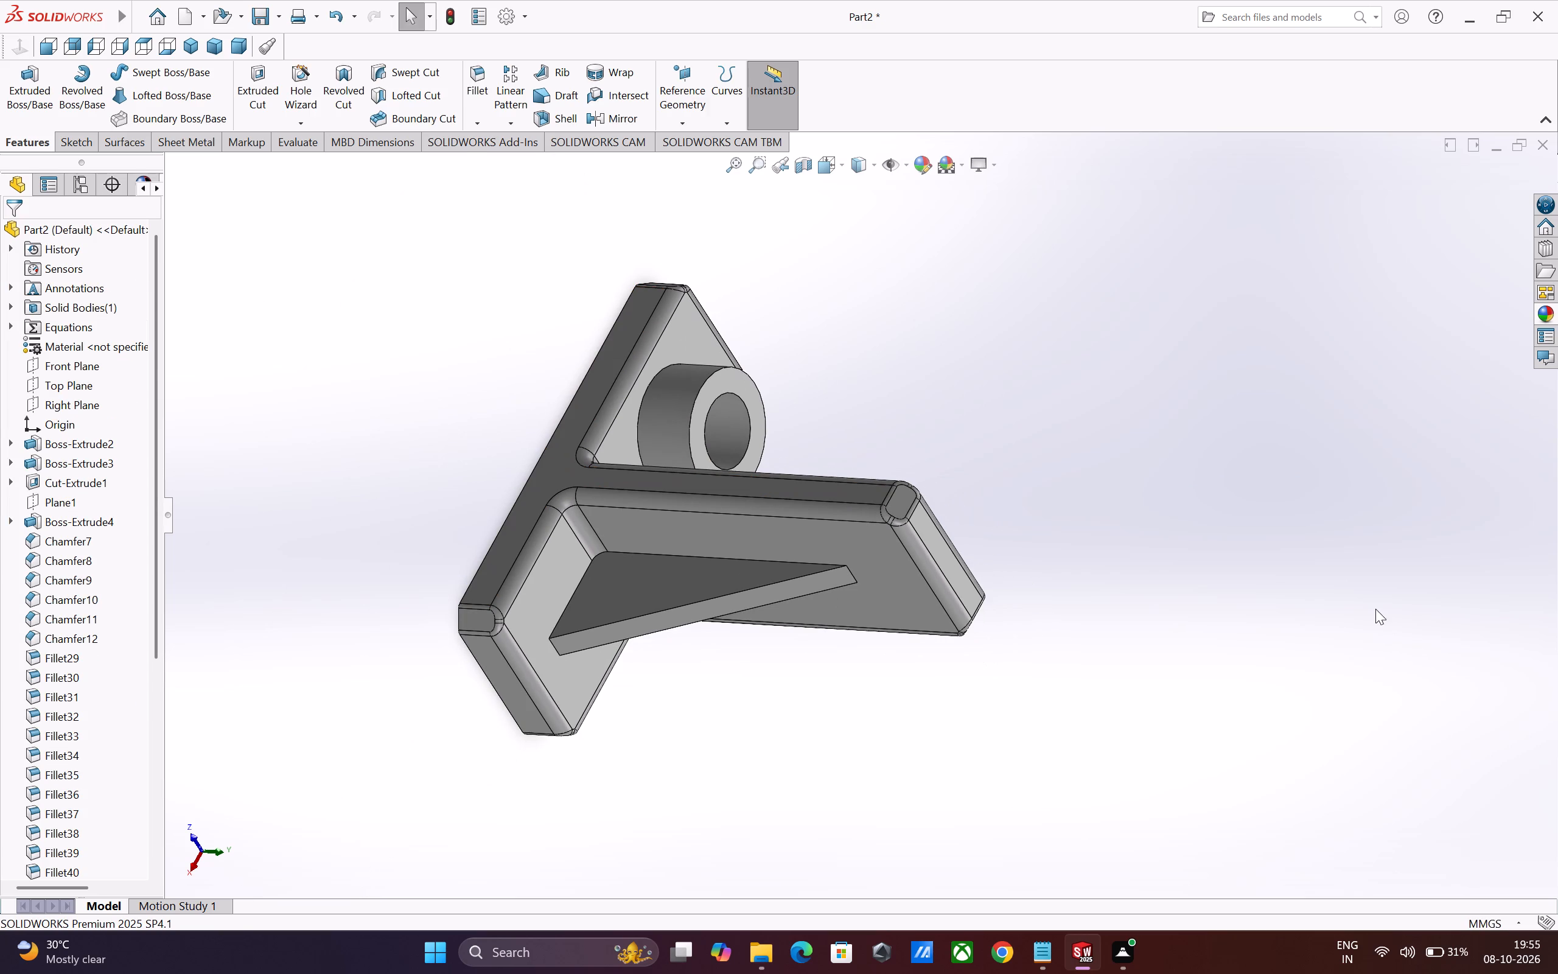
middle_drag(1213, 791, 1064, 693)
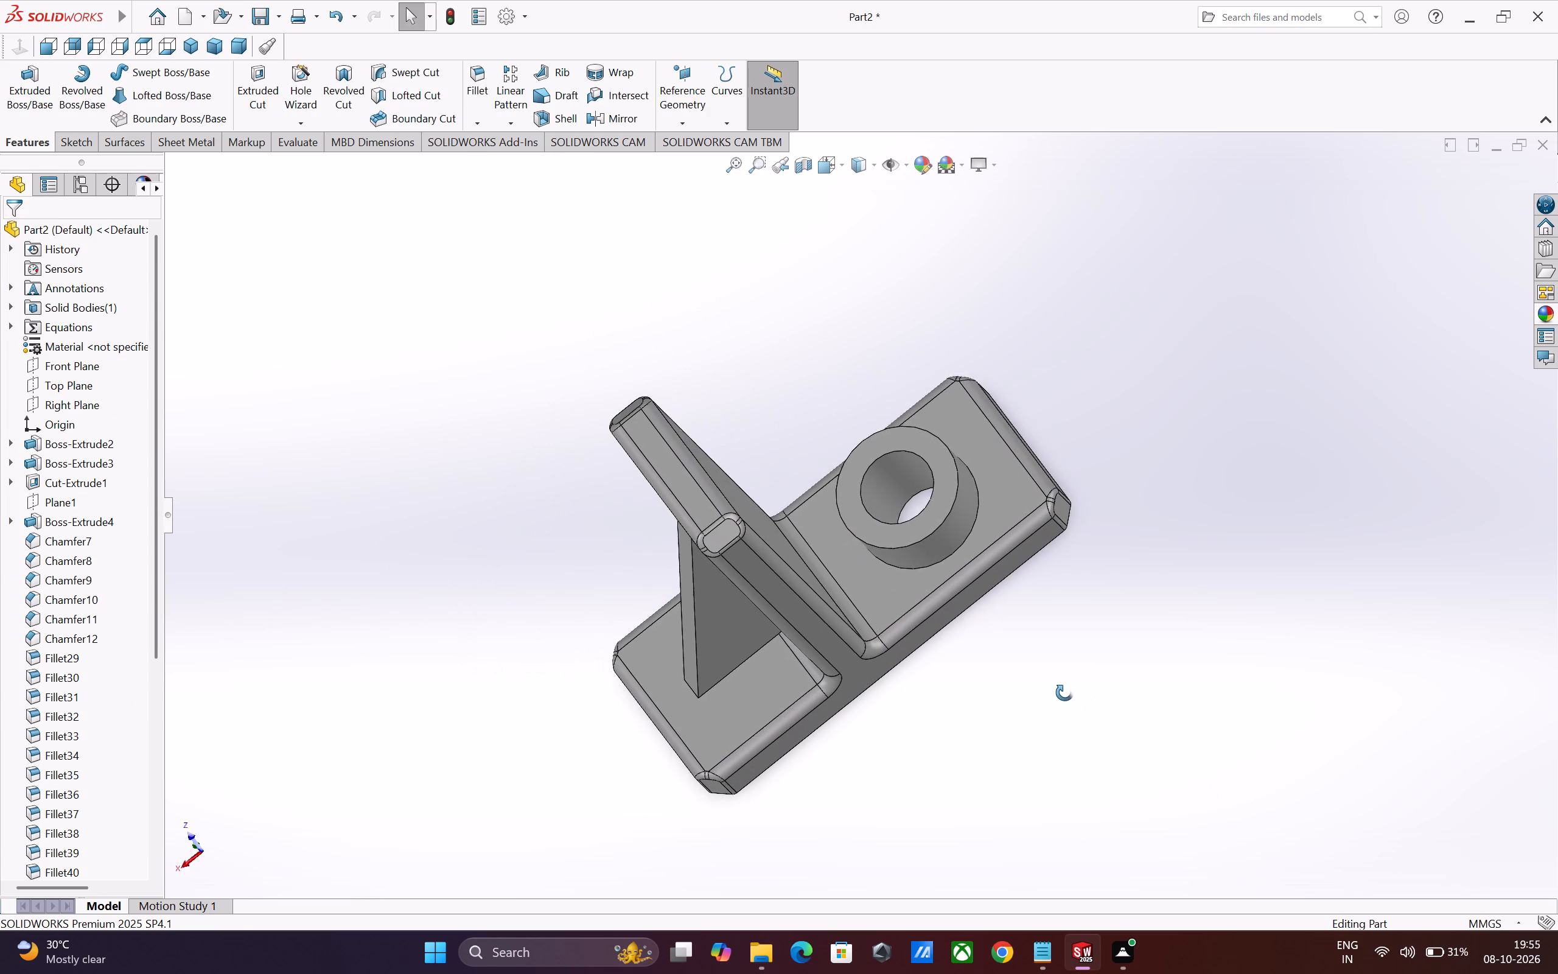
middle_drag(1064, 693, 1097, 580)
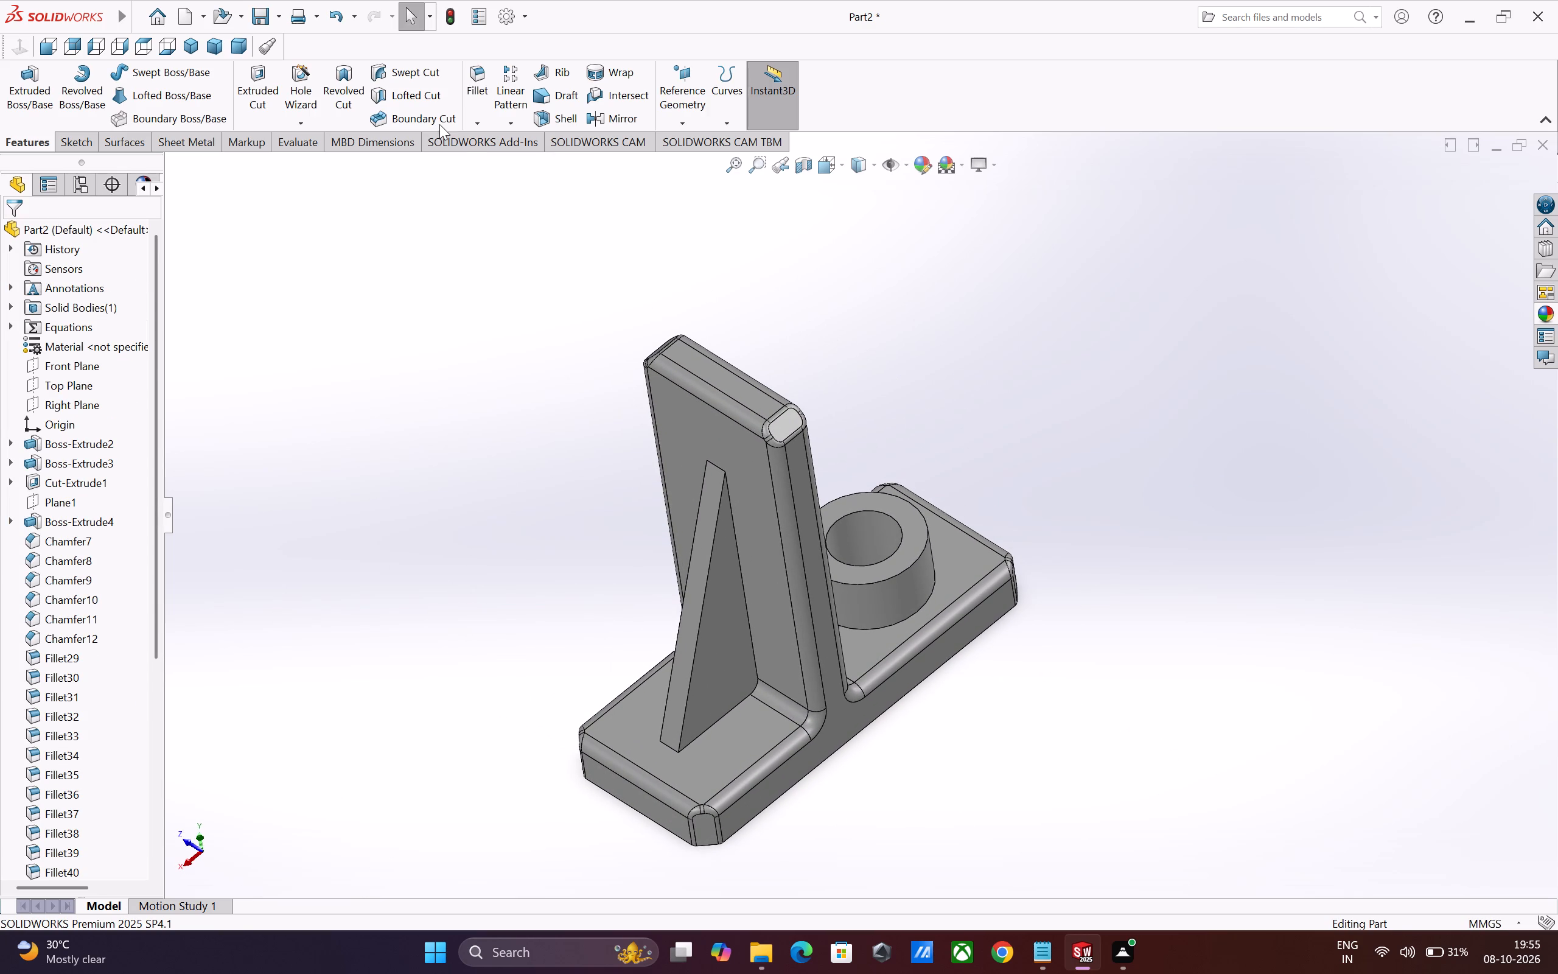
click(483, 105)
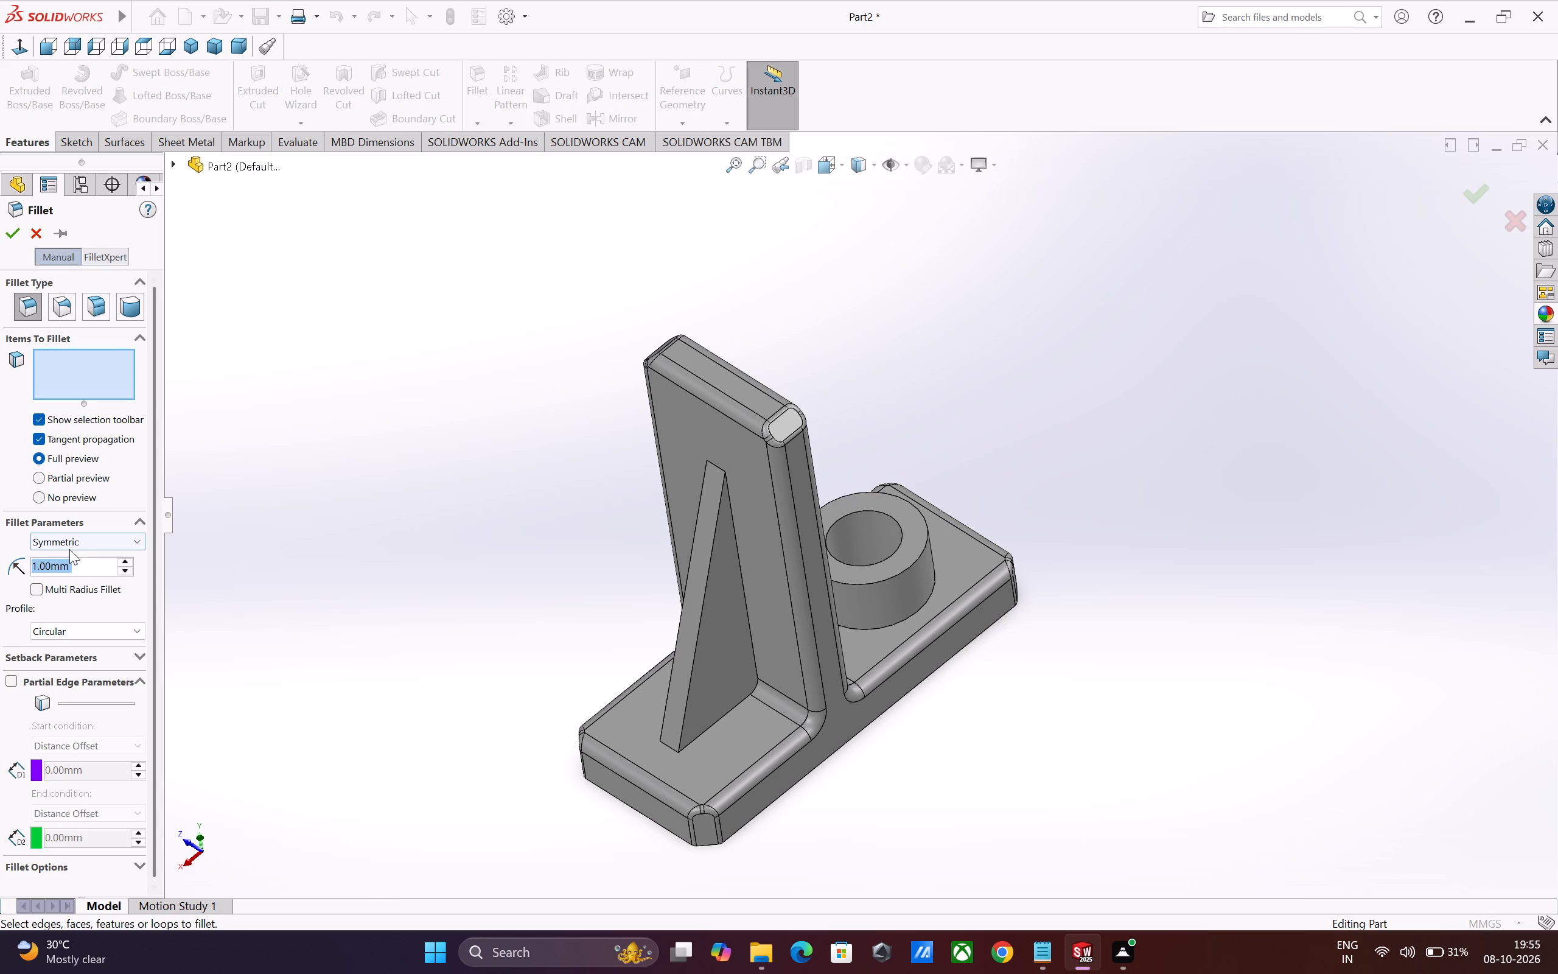
key(period)
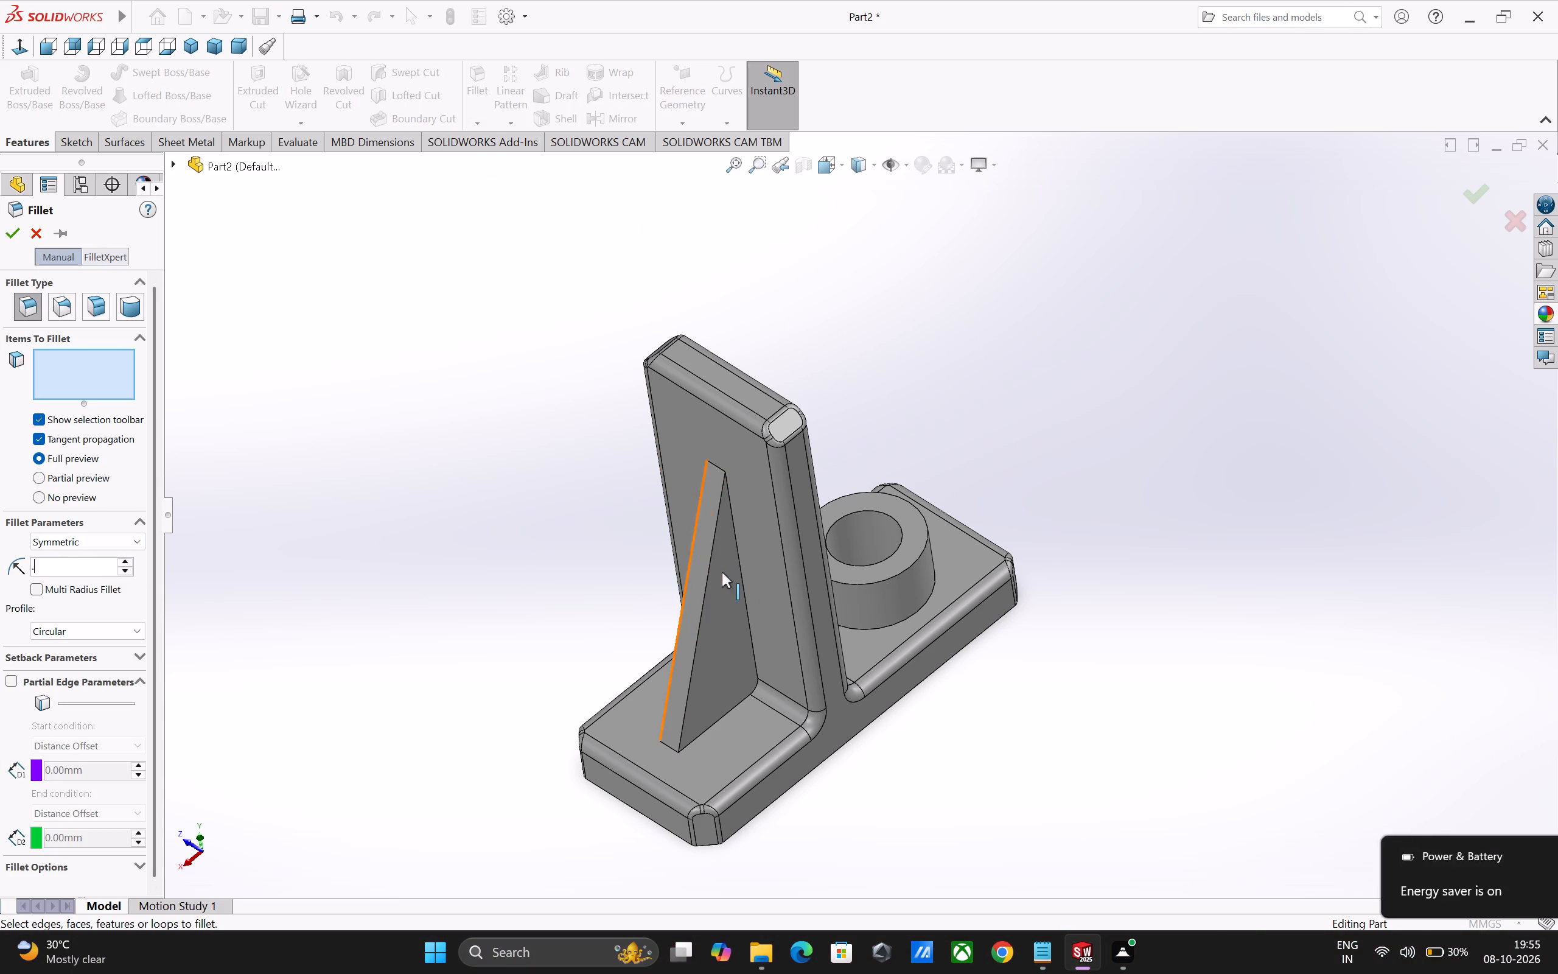
key(5)
key(Return)
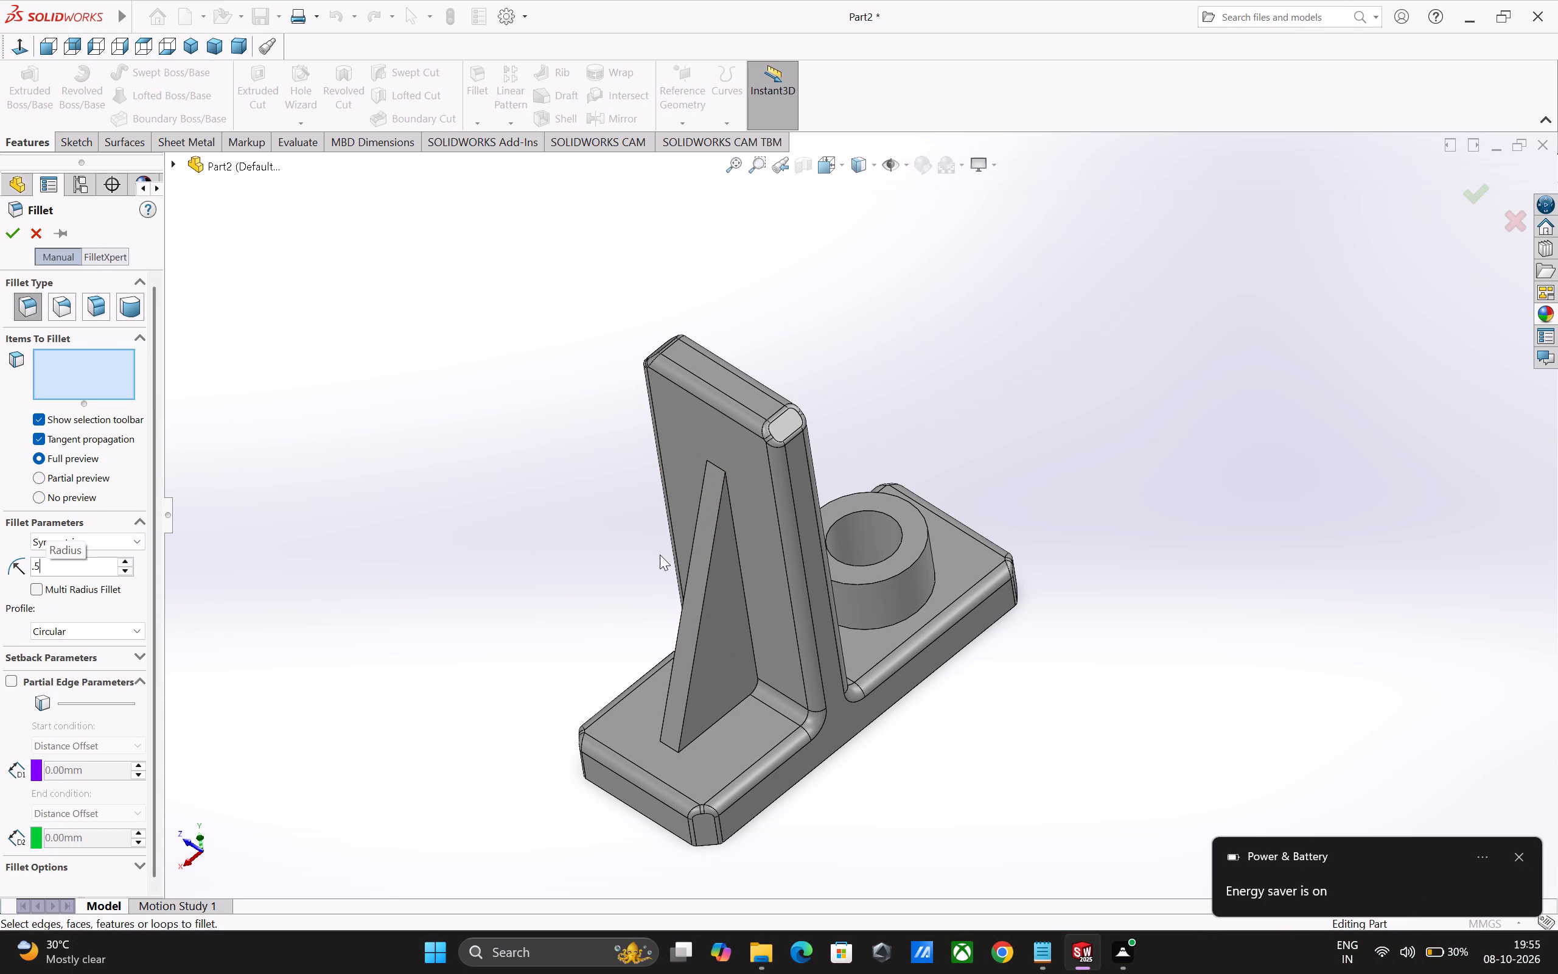
click(721, 718)
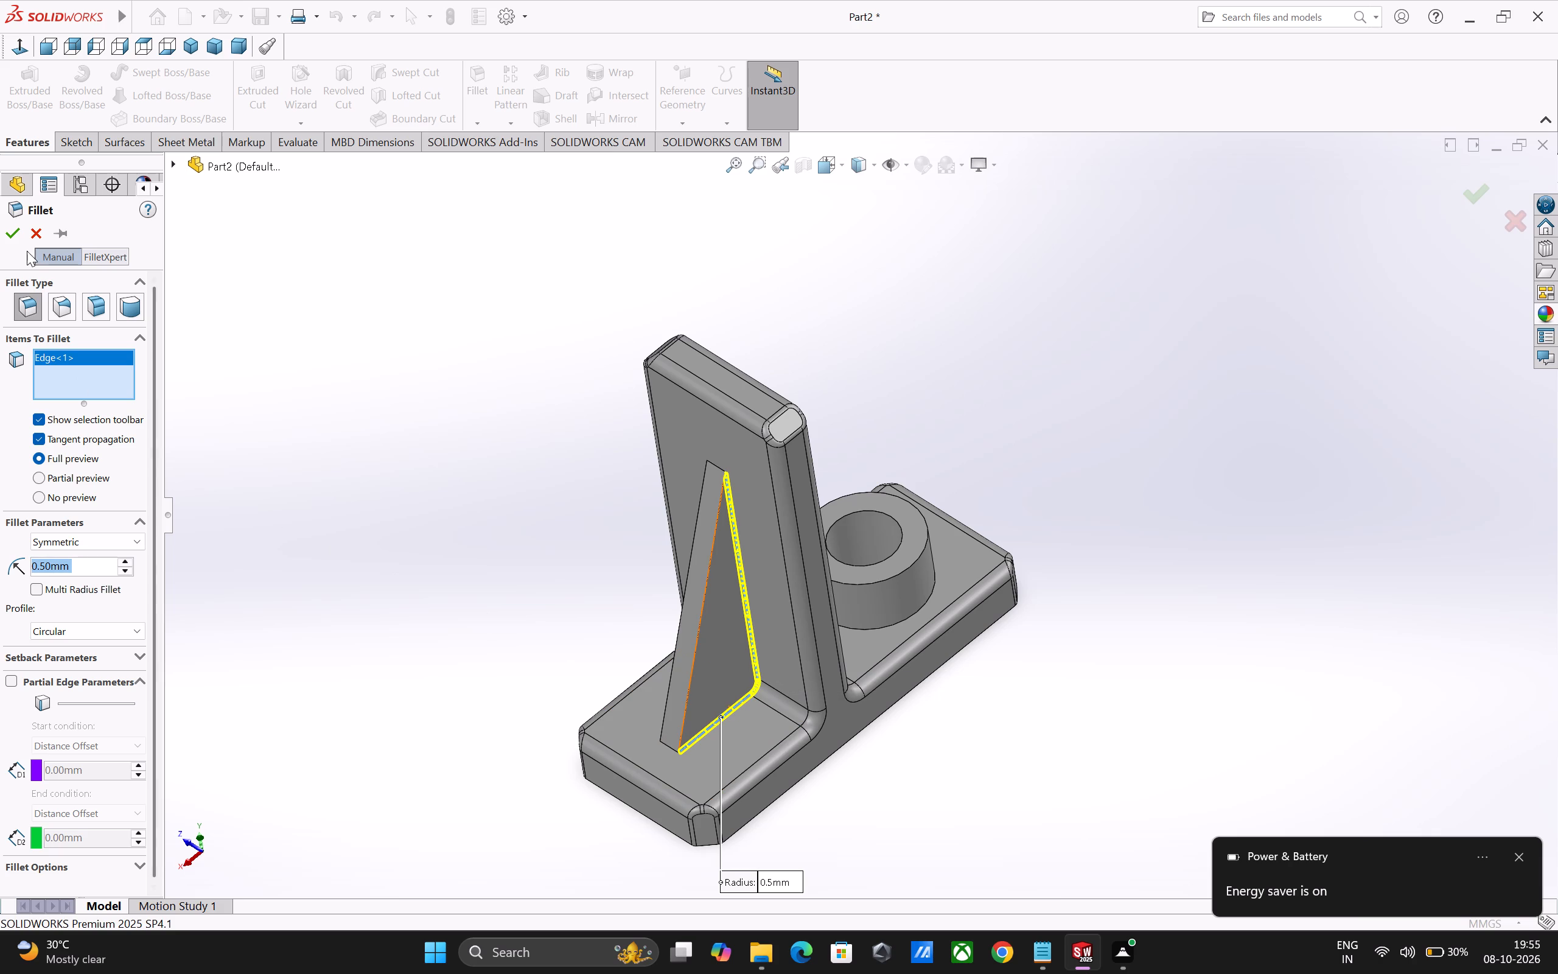
click(16, 237)
Fillet the edge where the rib's opposite side face meets the base and upright with radius 0.5 mm.
middle_drag(500, 568, 531, 566)
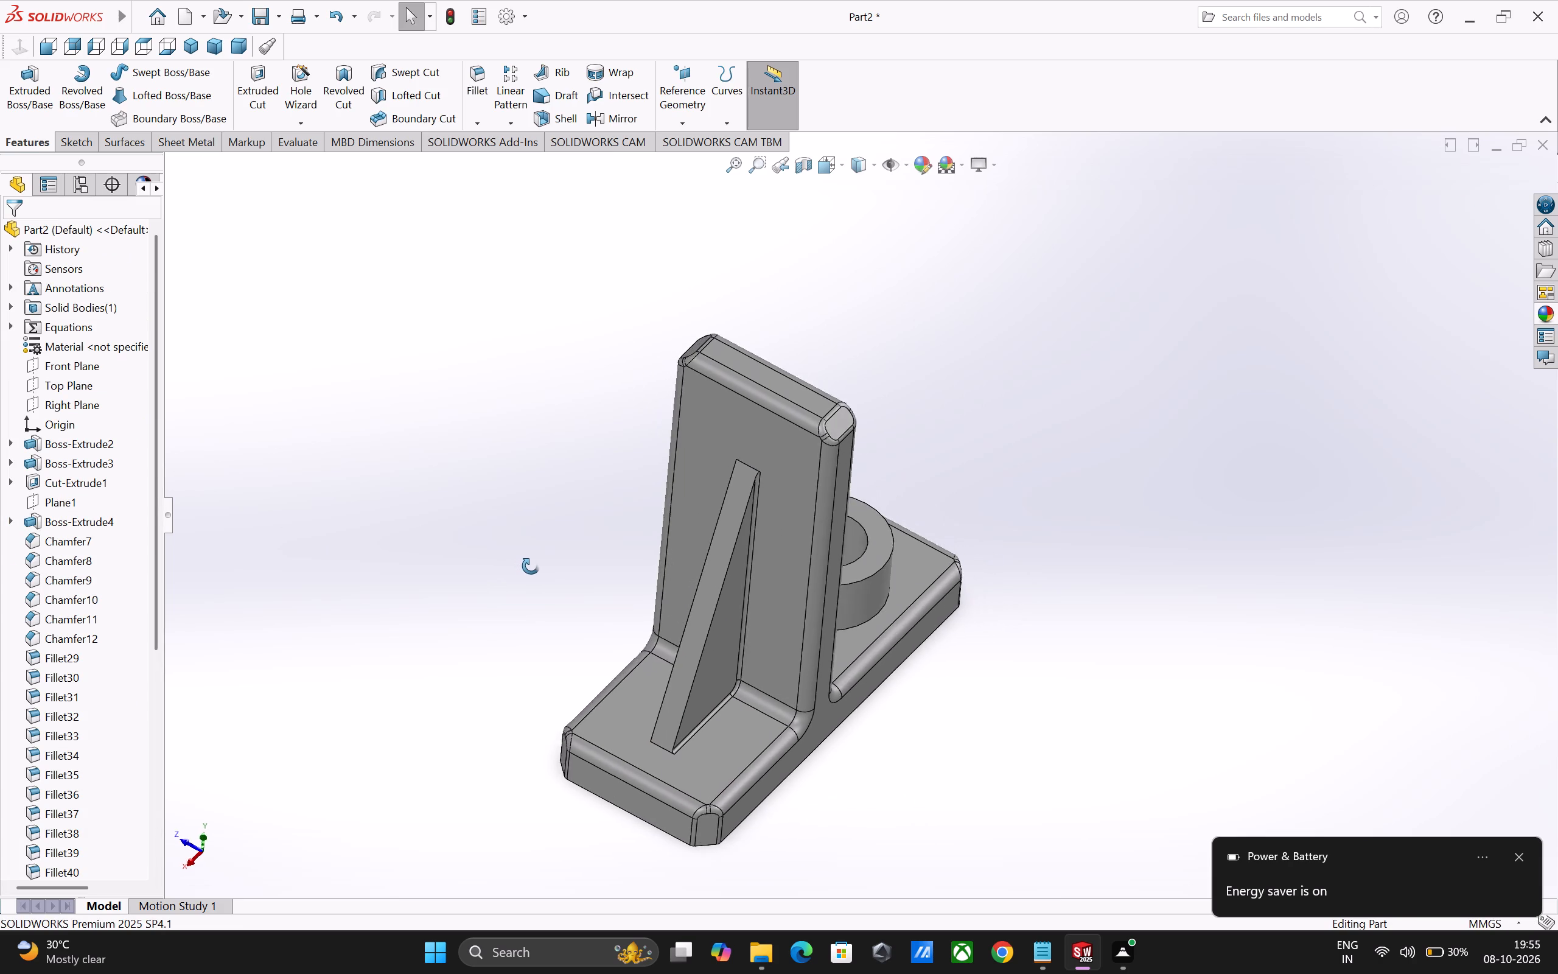
middle_drag(531, 566, 590, 596)
click(482, 100)
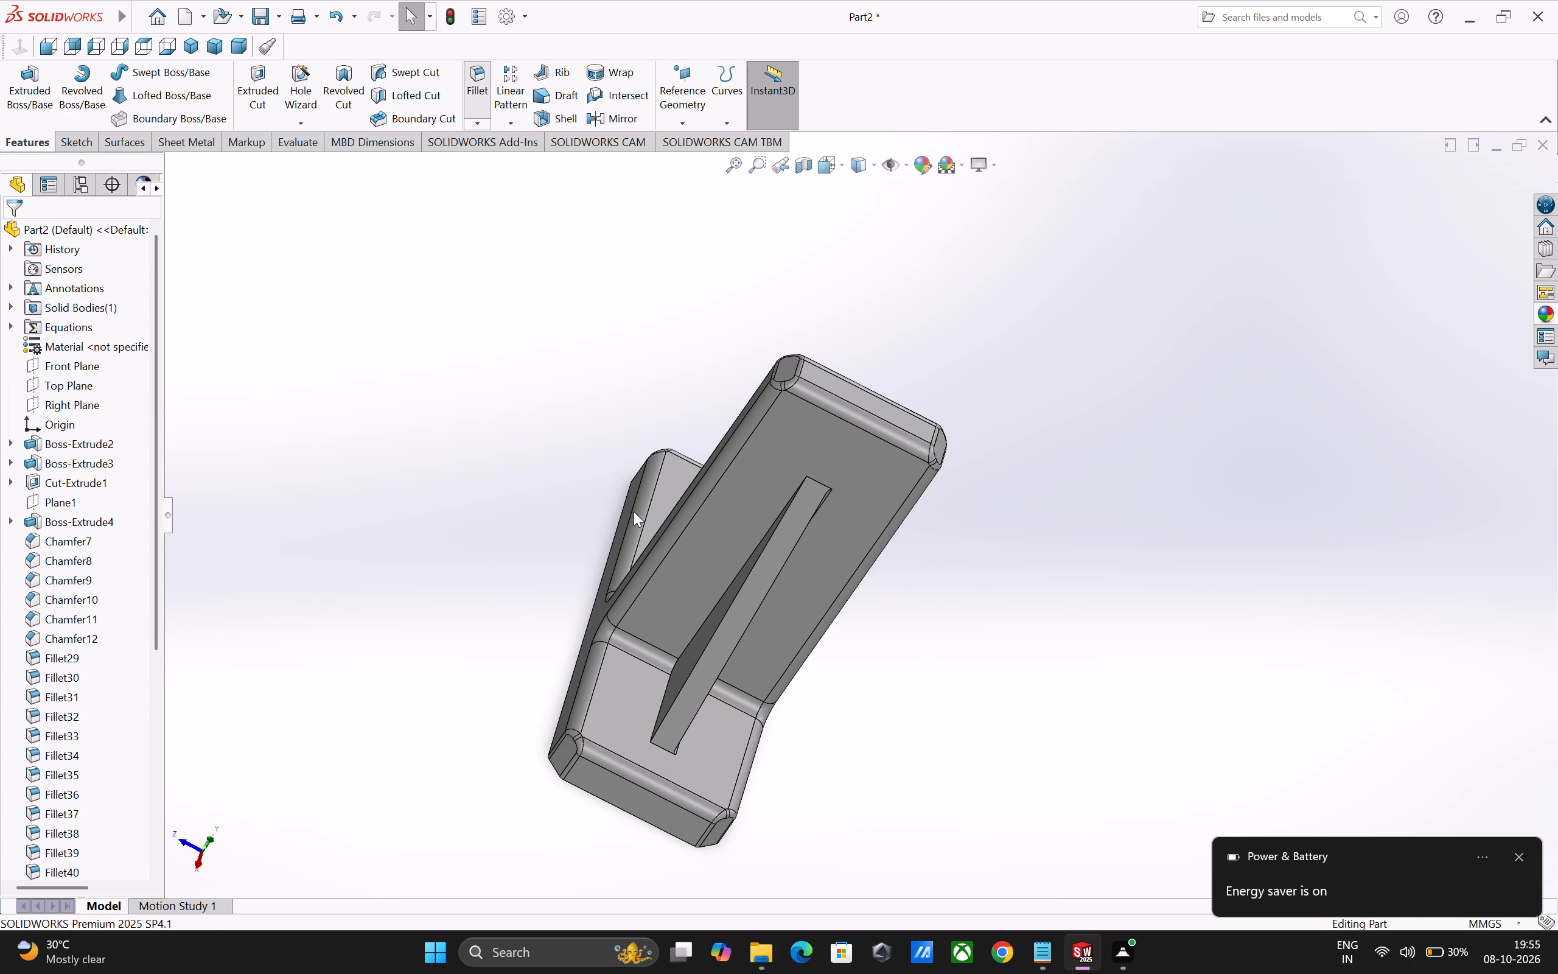
middle_drag(403, 541, 515, 608)
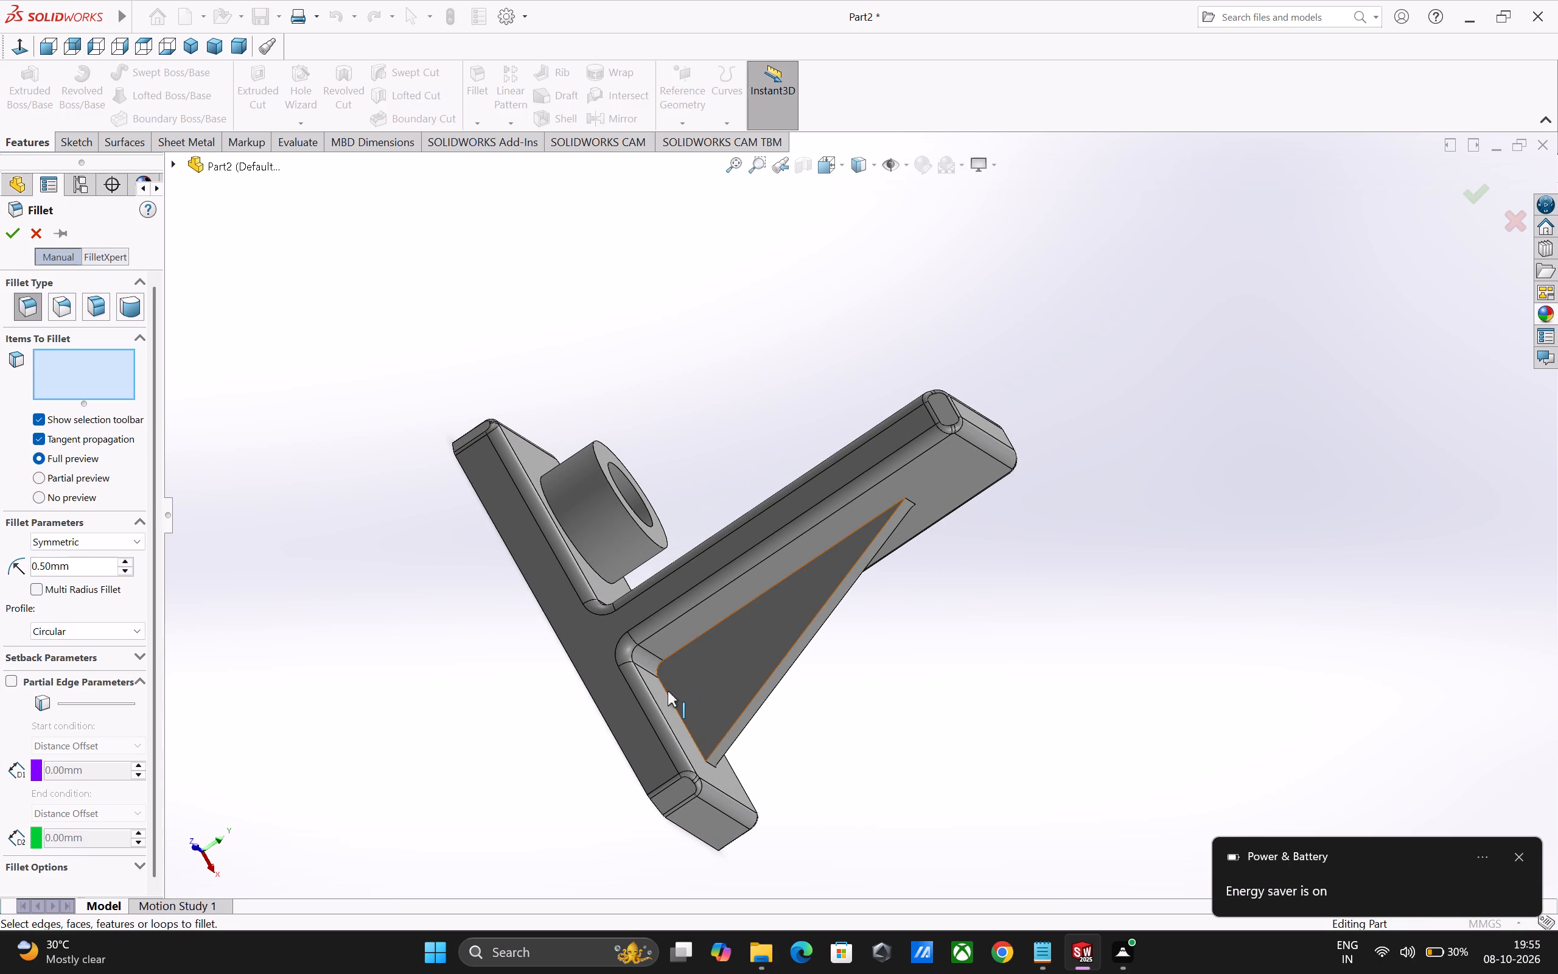
click(667, 693)
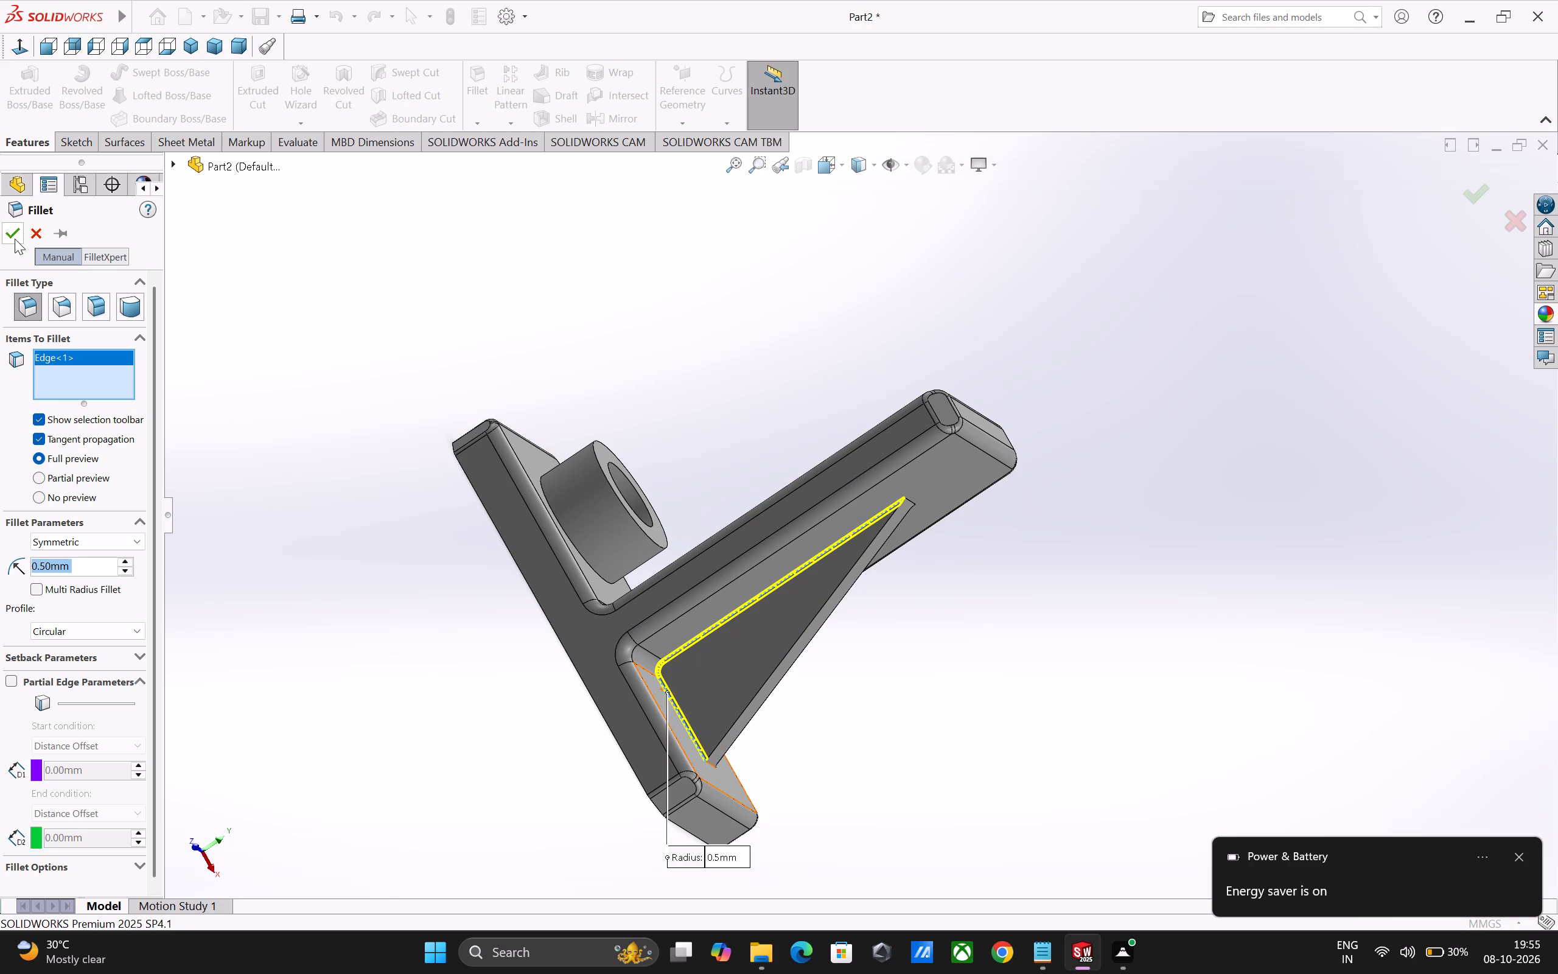
click(16, 241)
Fillet the short edge where the rib's sloping face meets the base with radius 0.5 mm.
middle_drag(365, 540, 272, 410)
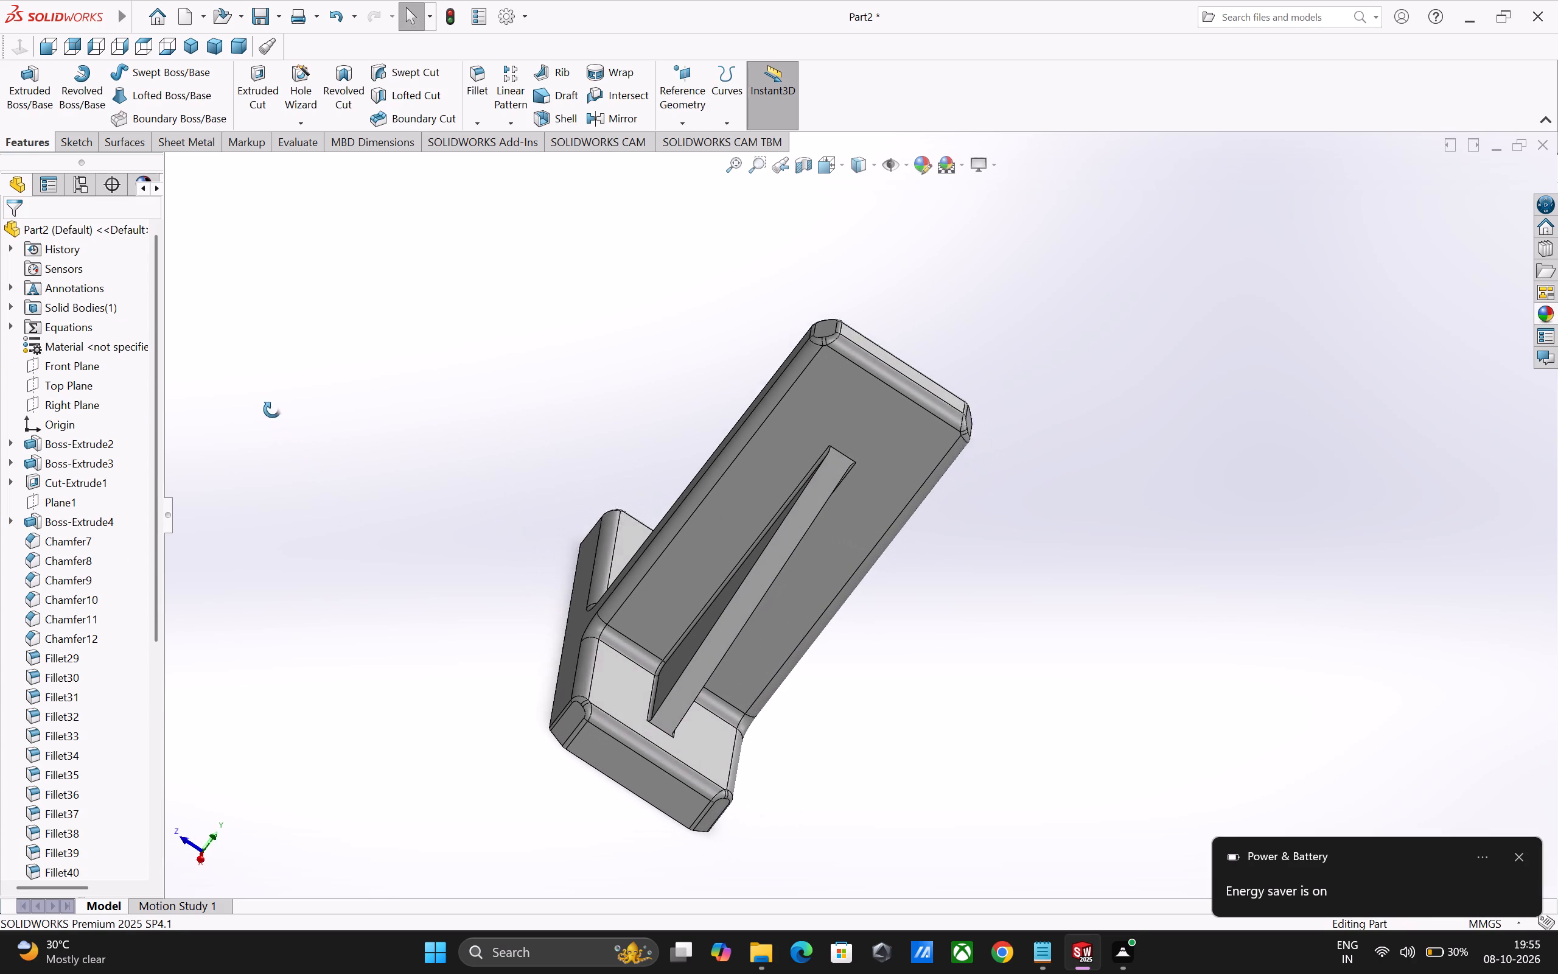
middle_drag(272, 410, 270, 406)
click(484, 83)
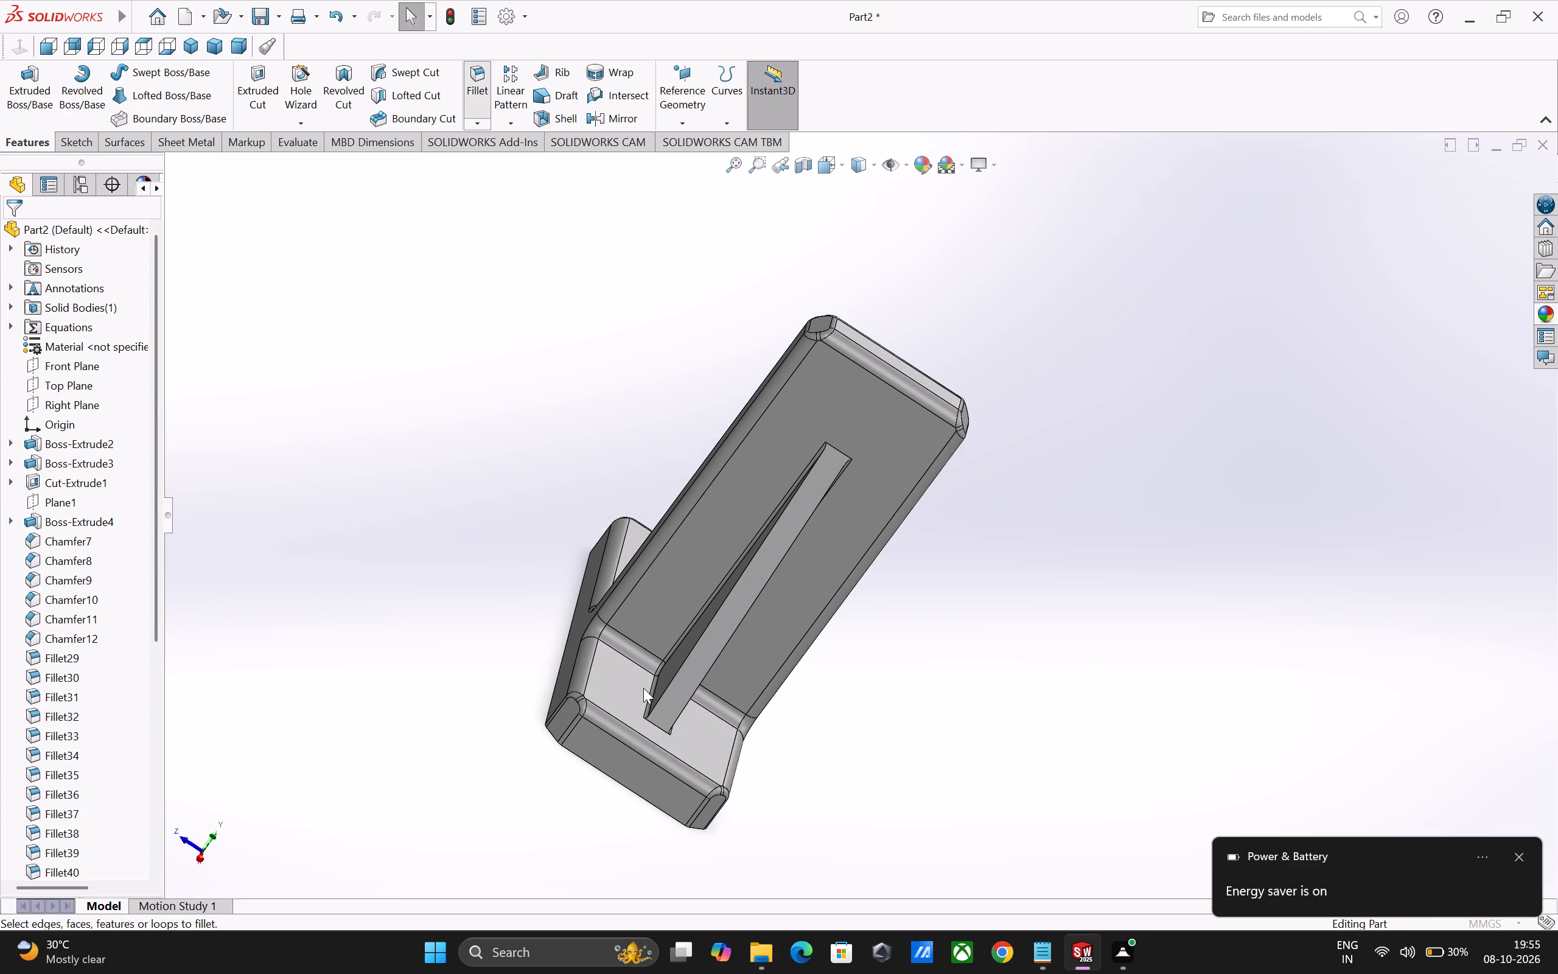
click(659, 726)
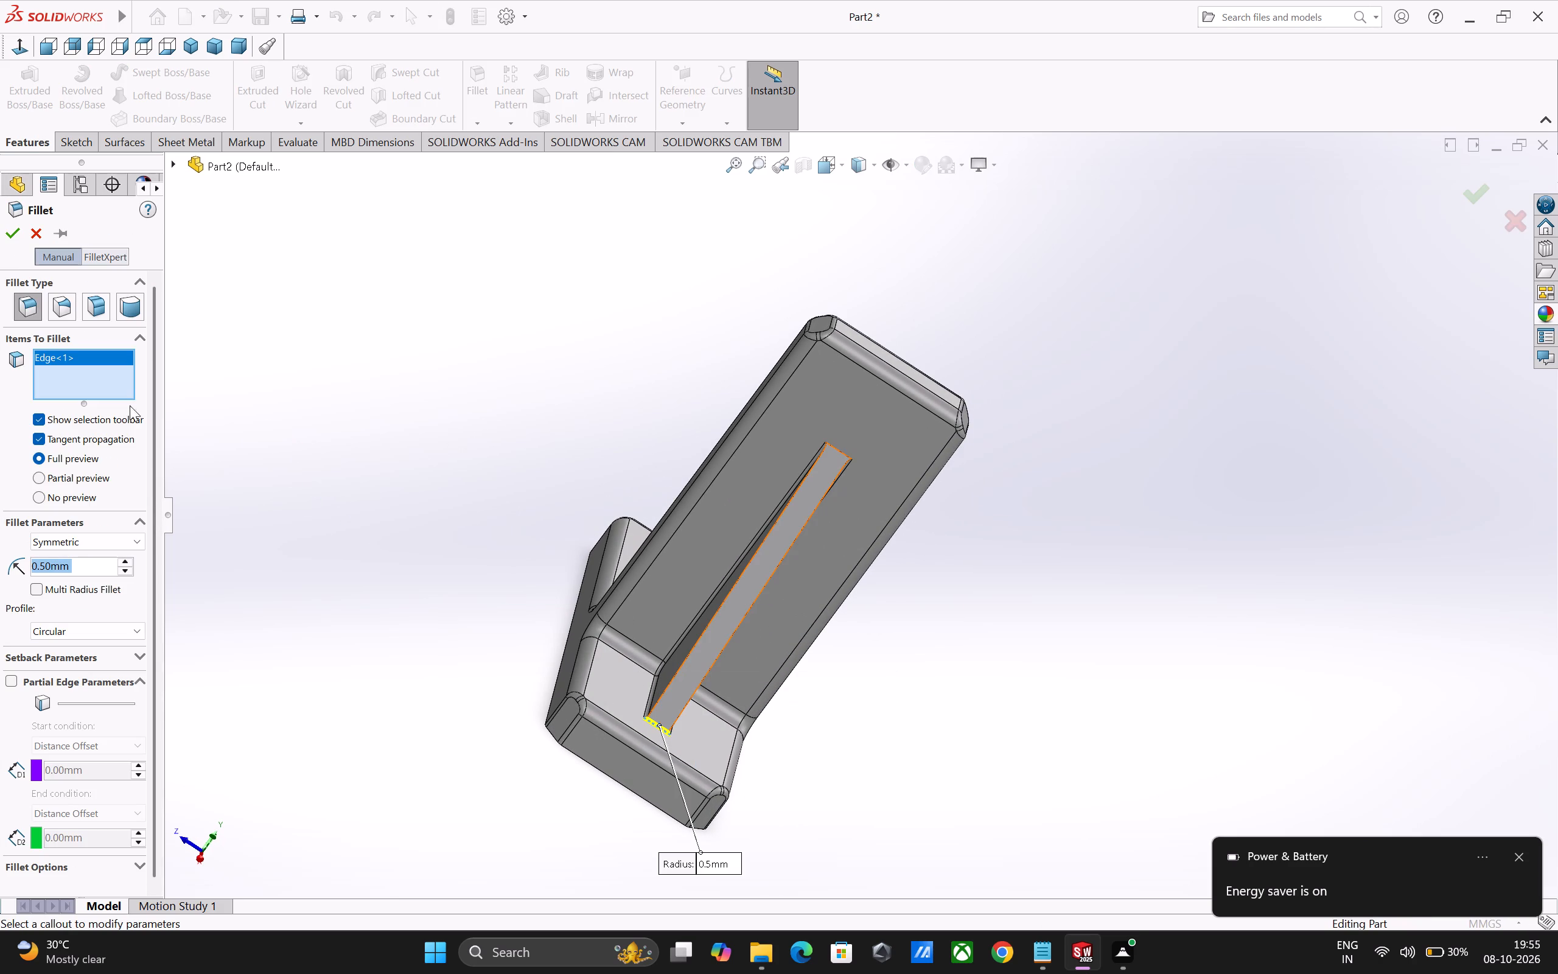
click(16, 234)
Fillet the short edge where the rib's sloping face meets the upright with radius 0.5 mm.
middle_drag(382, 478, 318, 485)
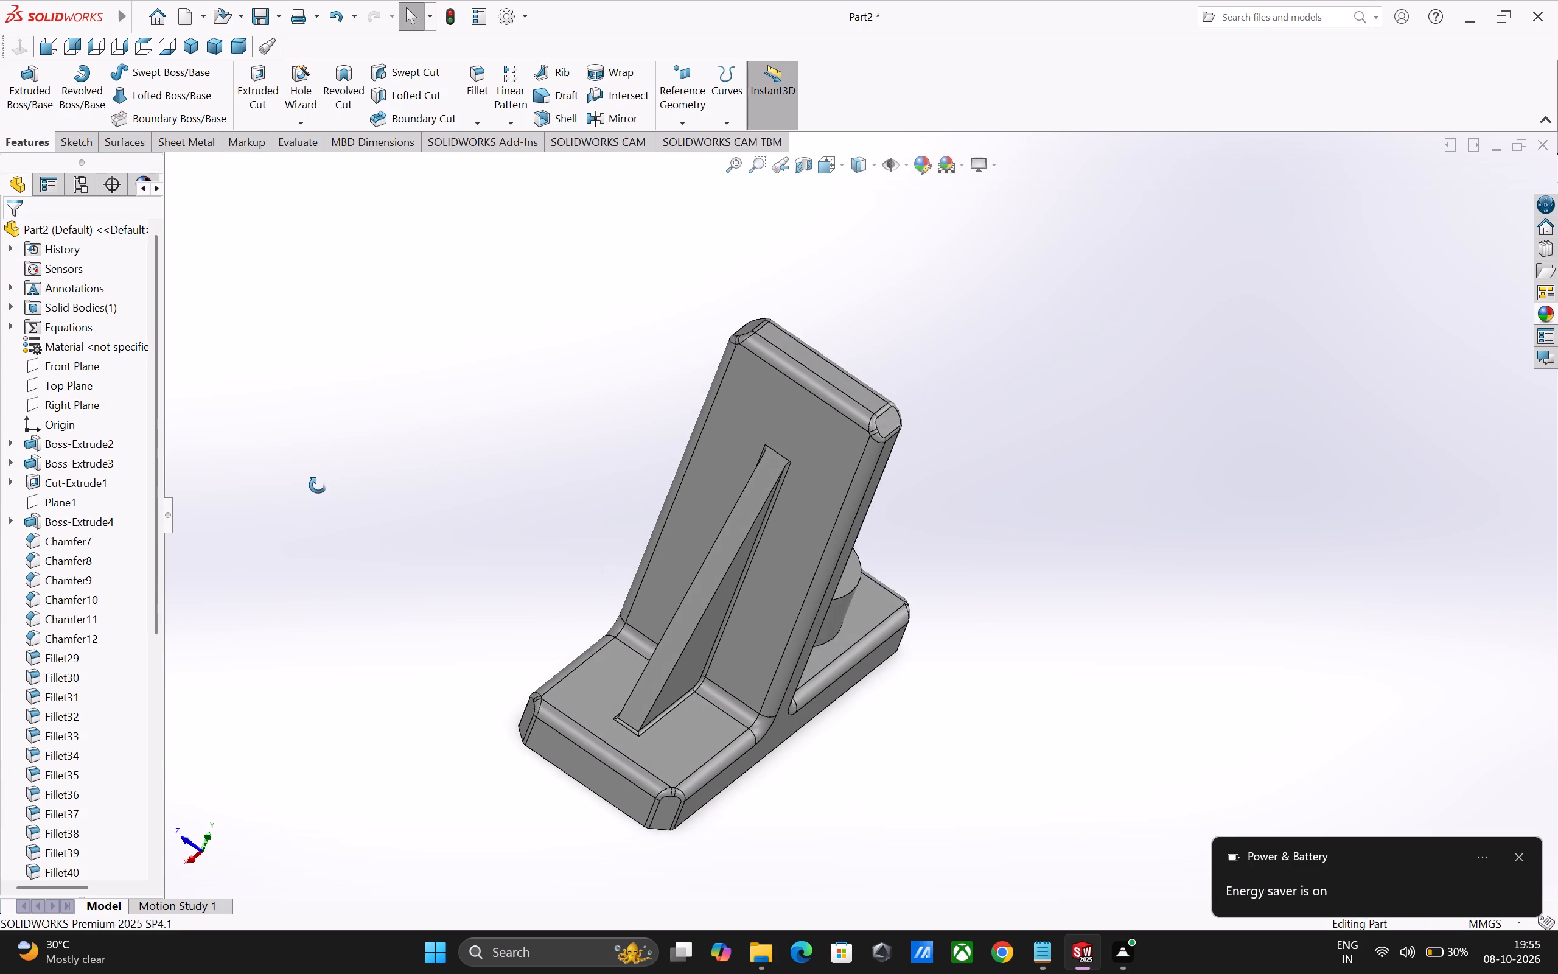
middle_drag(318, 485, 313, 491)
click(478, 93)
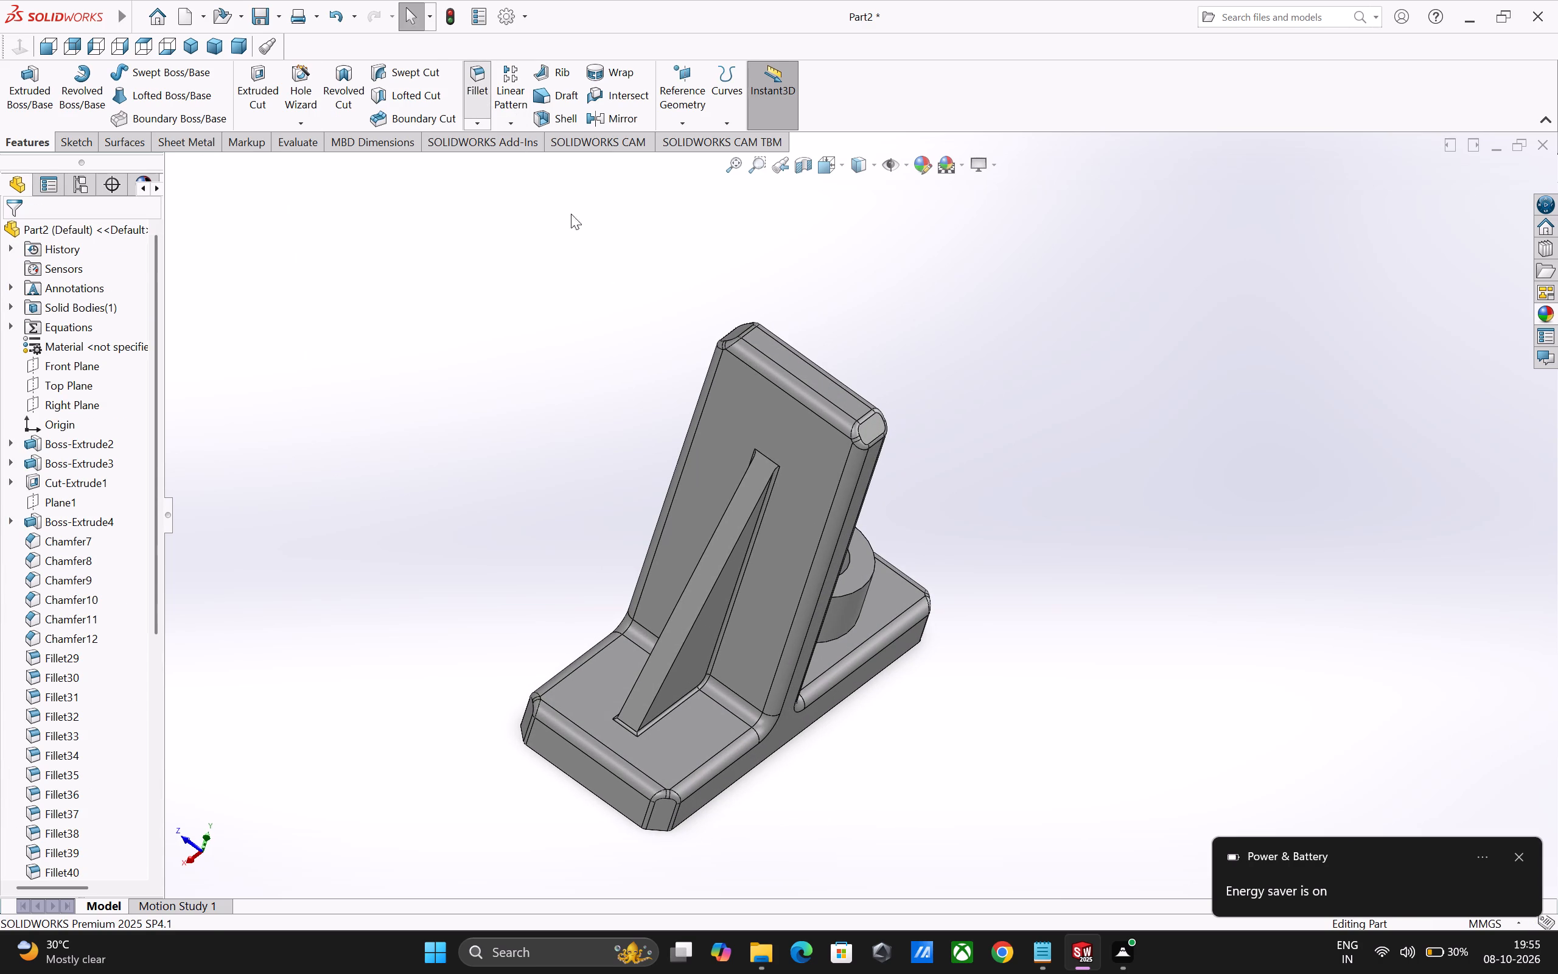
click(764, 455)
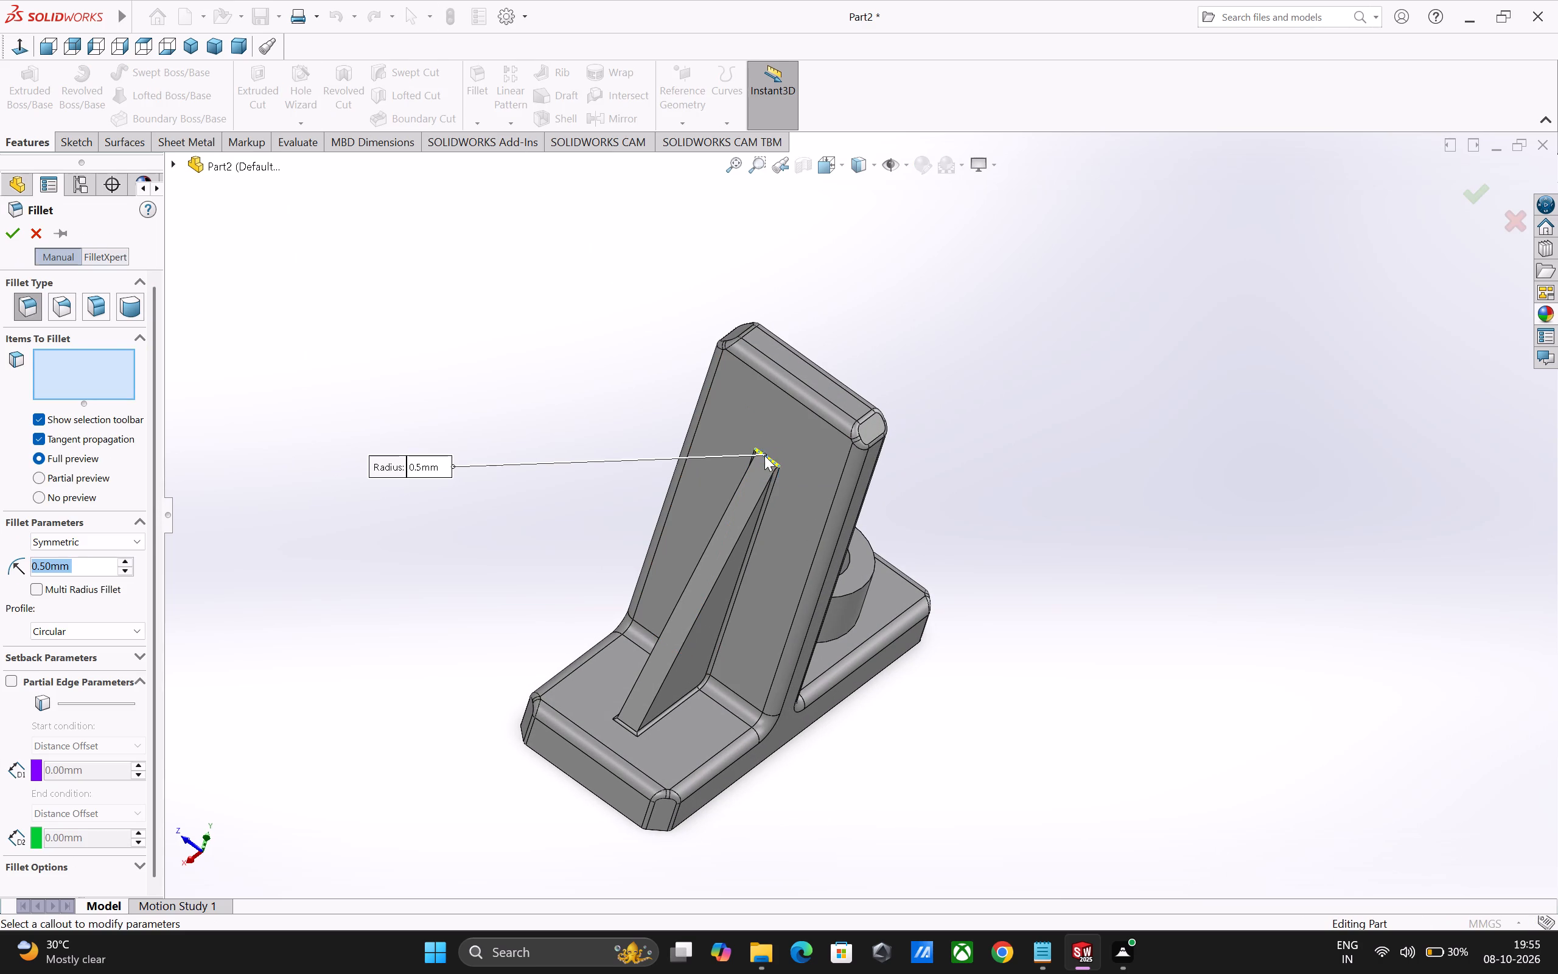
click(13, 232)
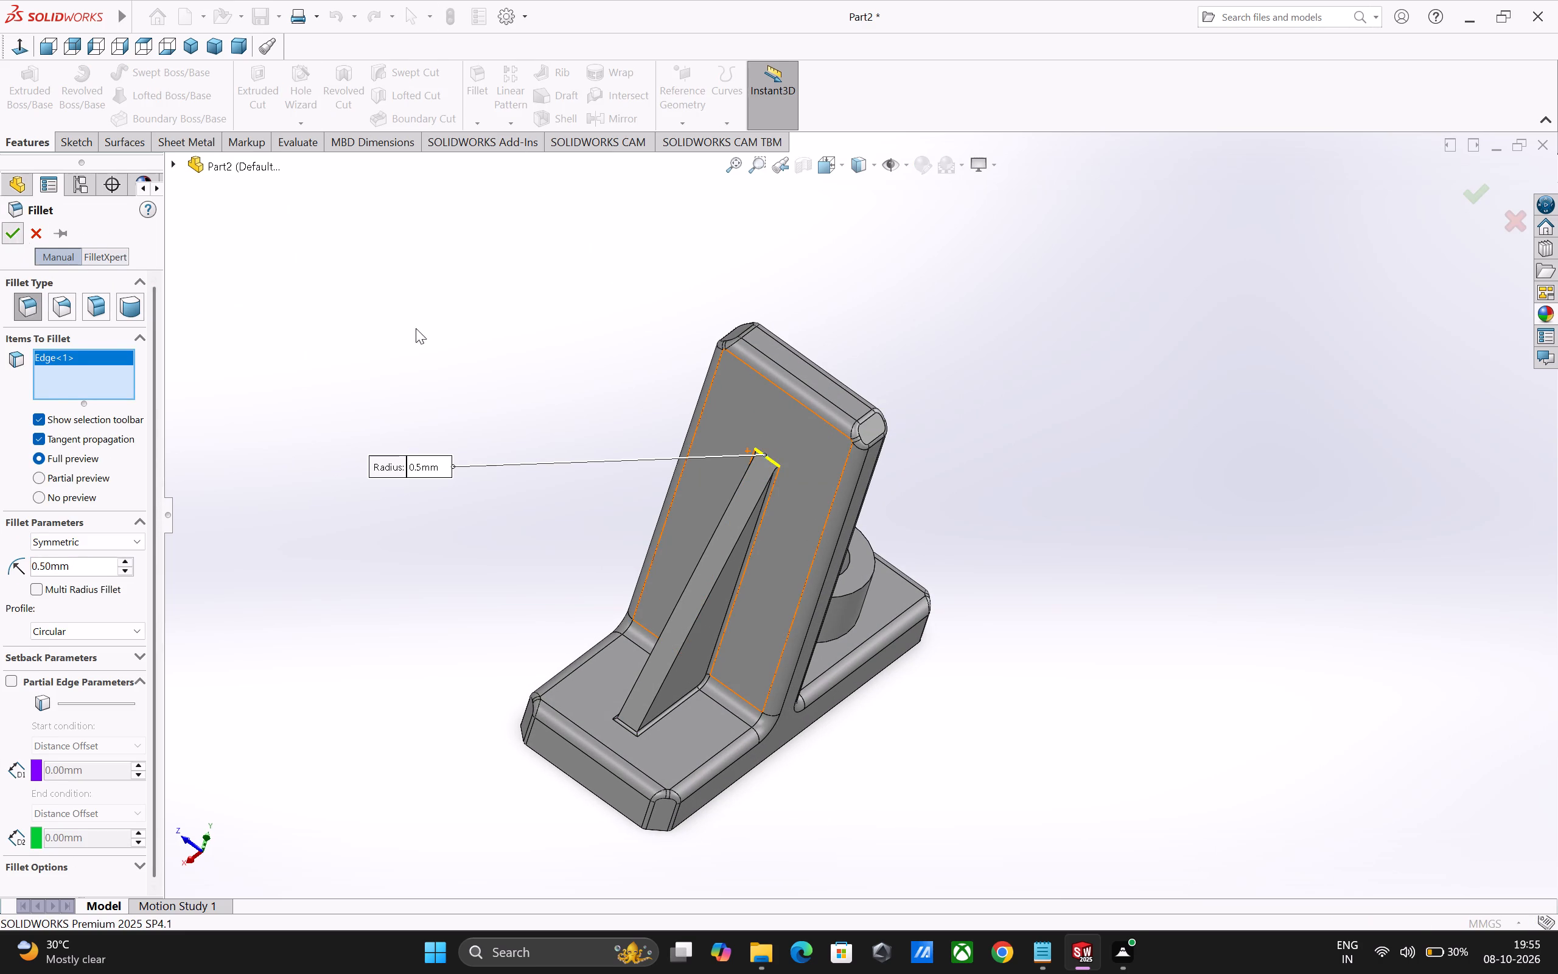
Fillet the circular edge where the ring boss's outer wall meets the base's top face with radius 2 mm.
middle_drag(491, 511, 492, 478)
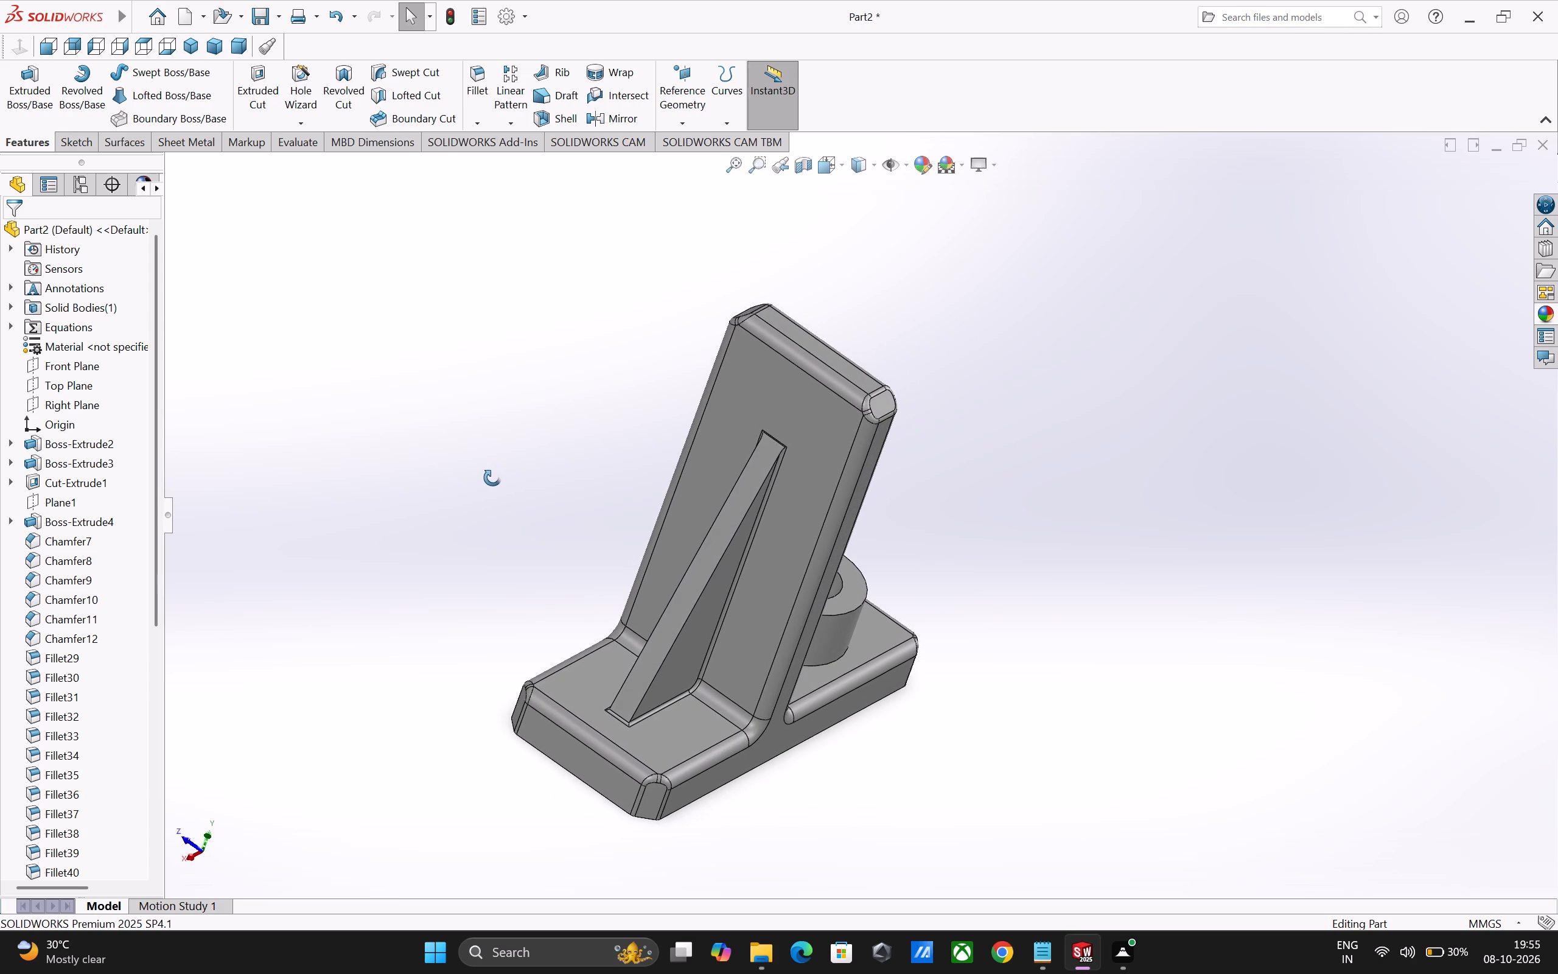
middle_drag(492, 478, 363, 562)
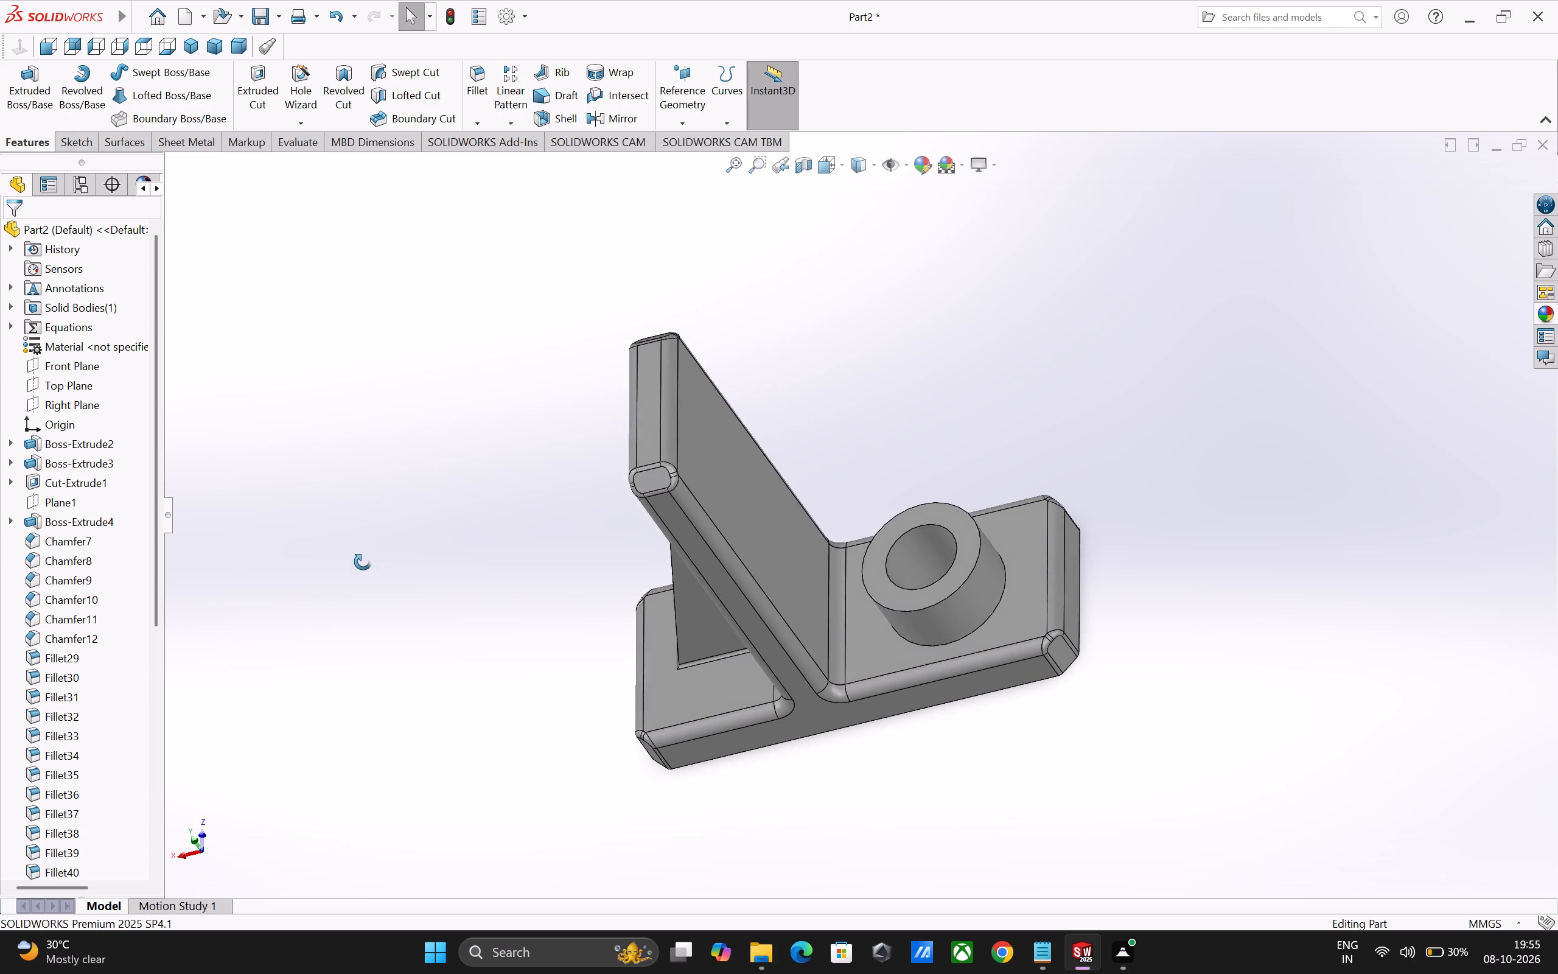
middle_drag(363, 562, 372, 566)
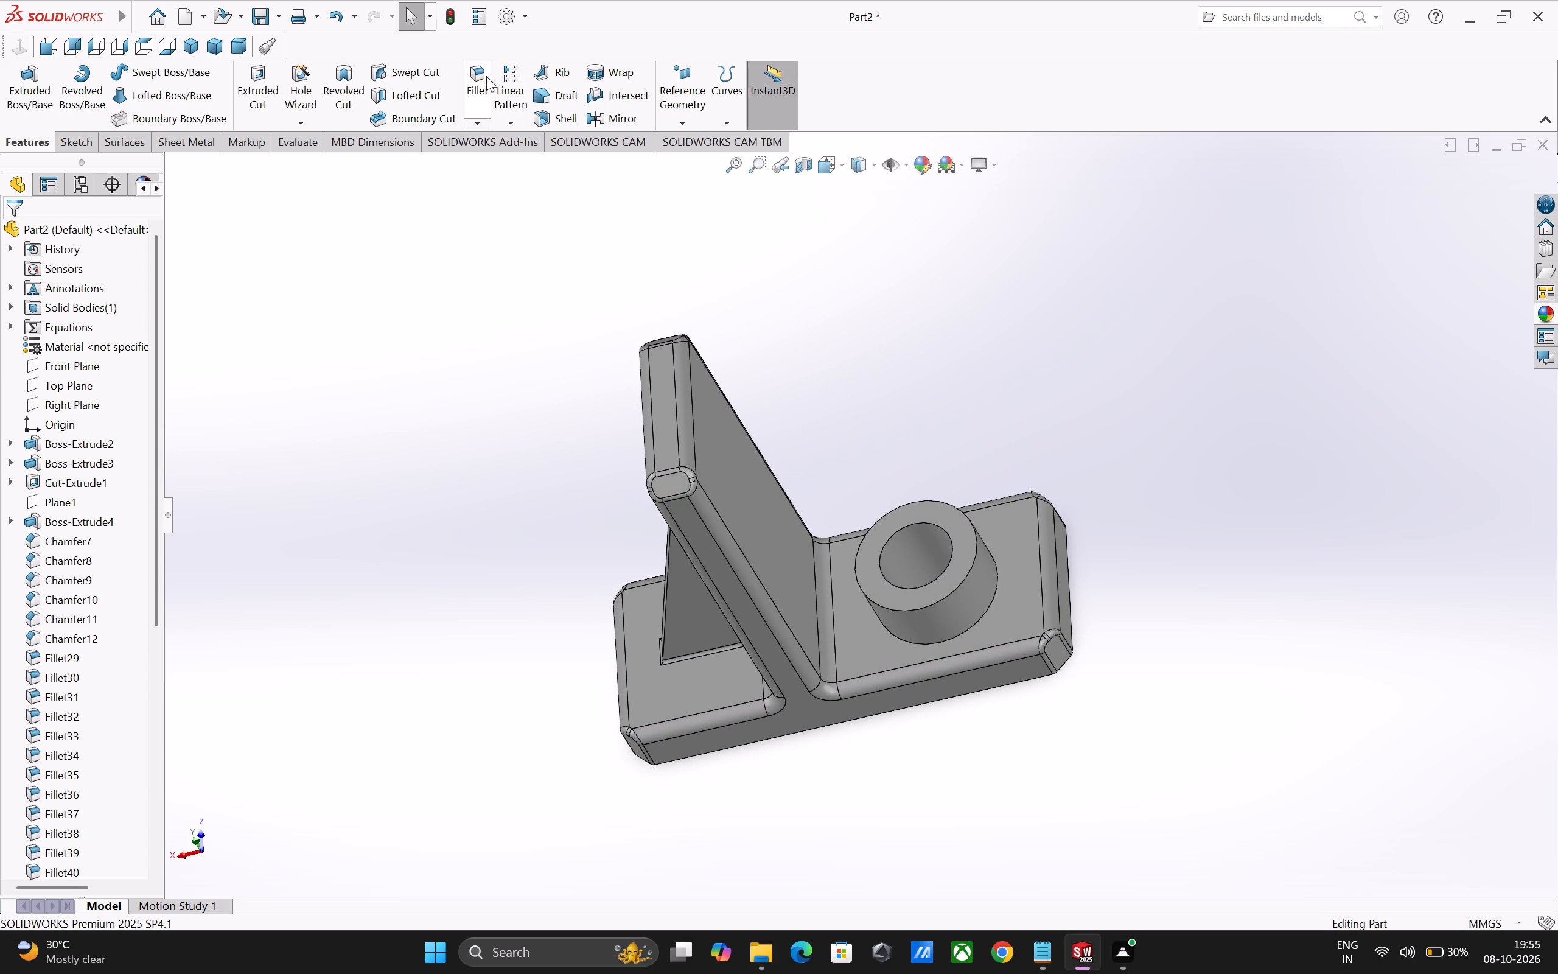
click(484, 75)
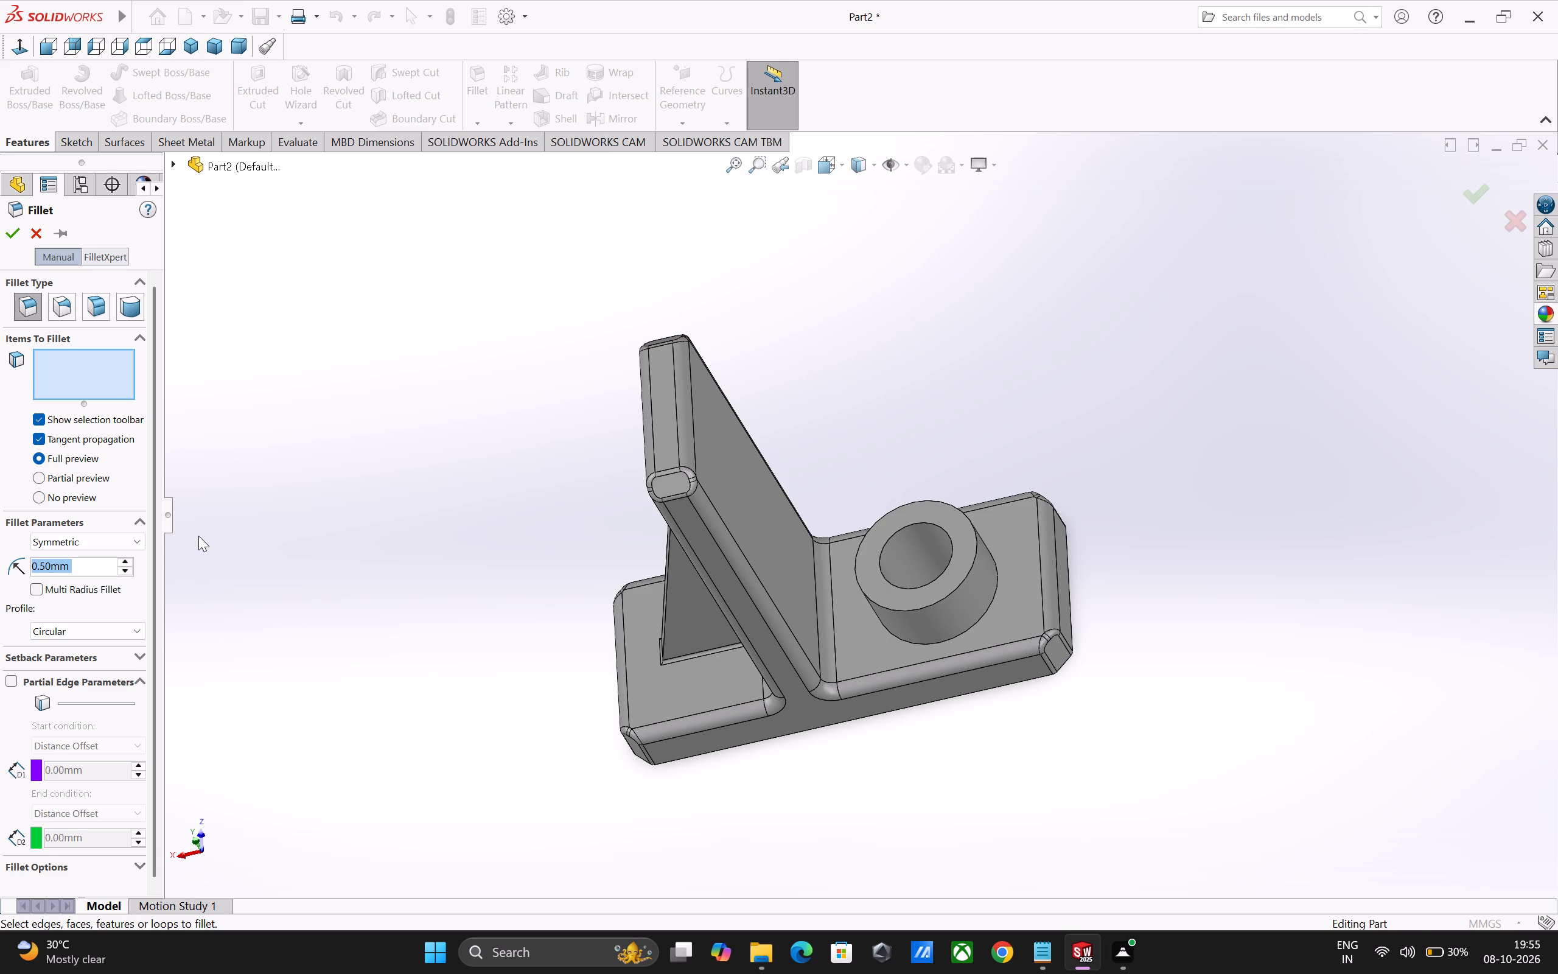
key(1)
key(Return)
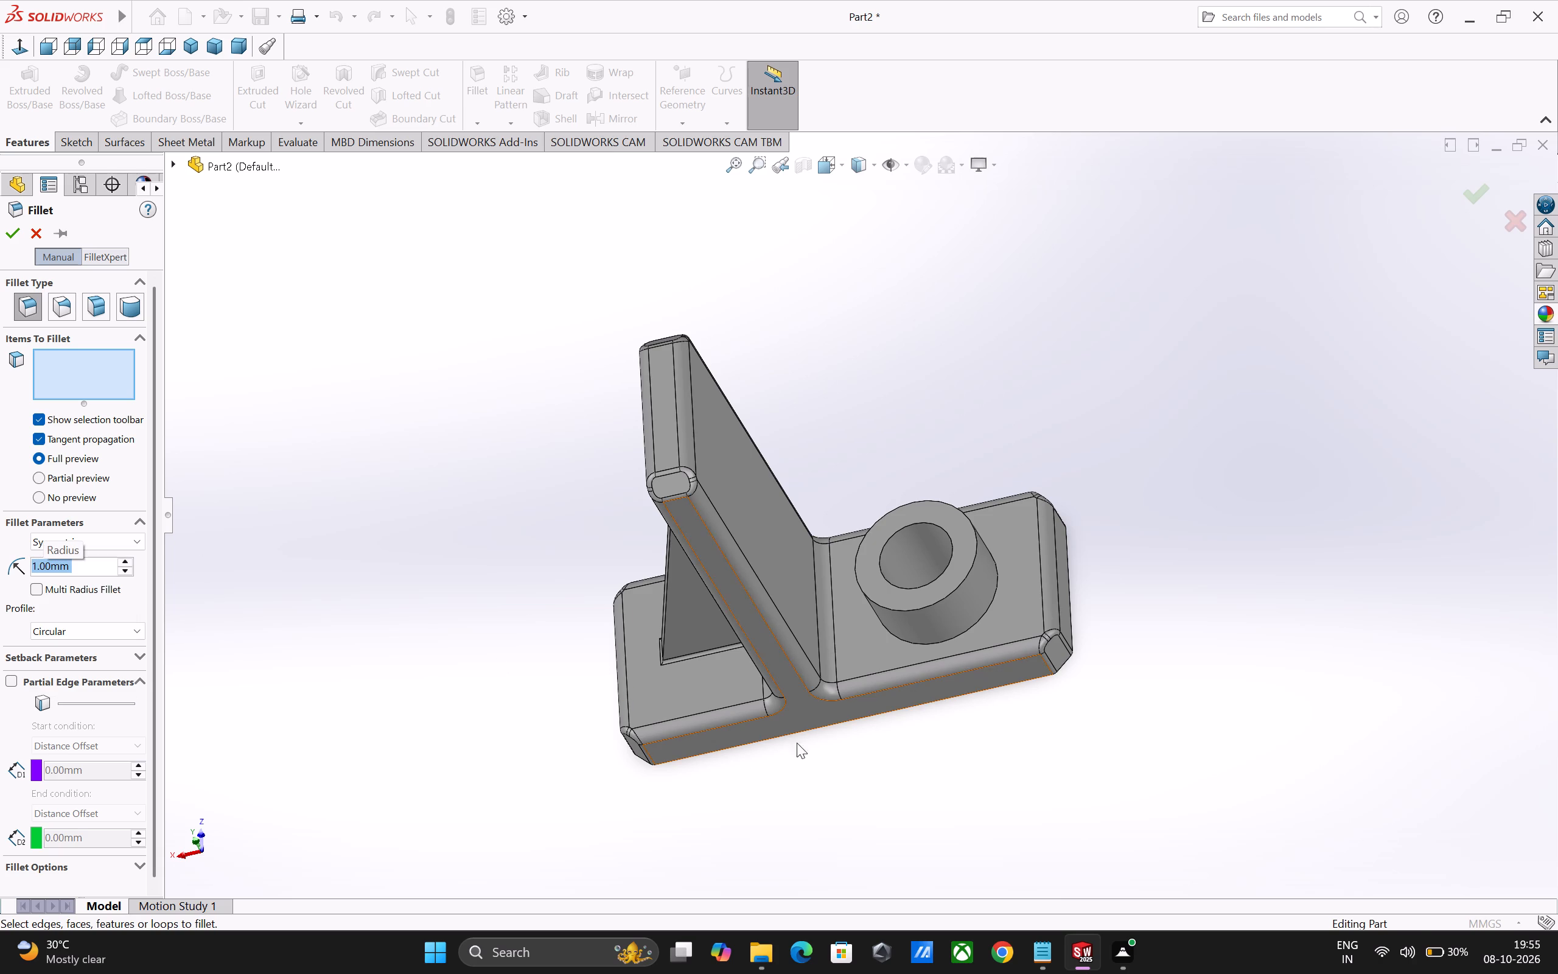
key(2)
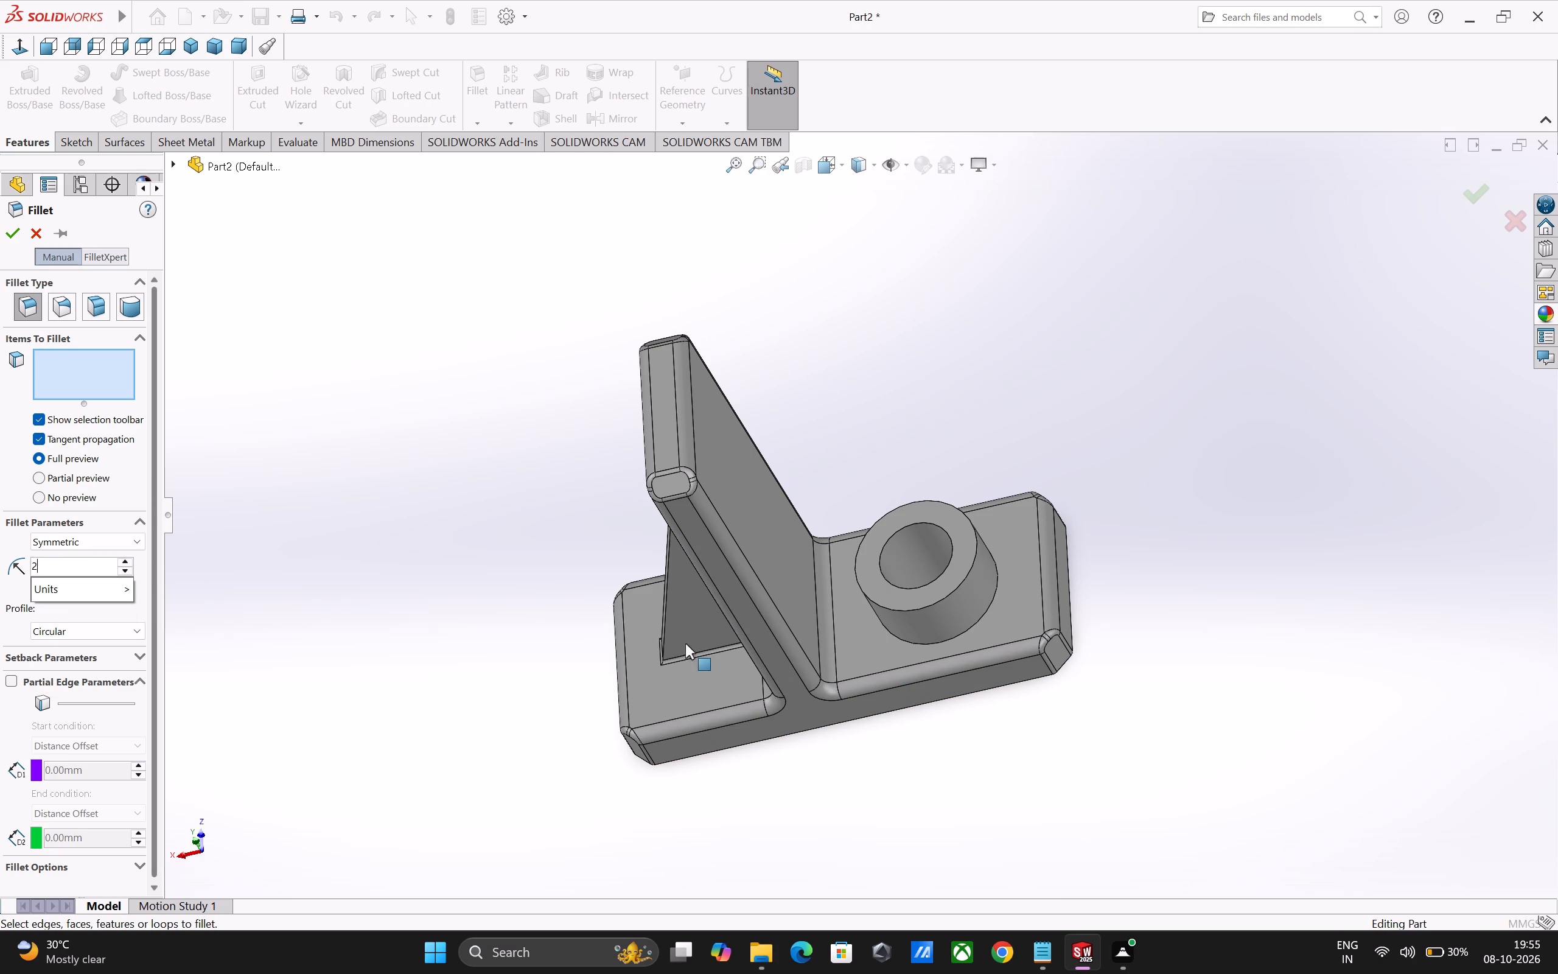
key(Return)
click(910, 643)
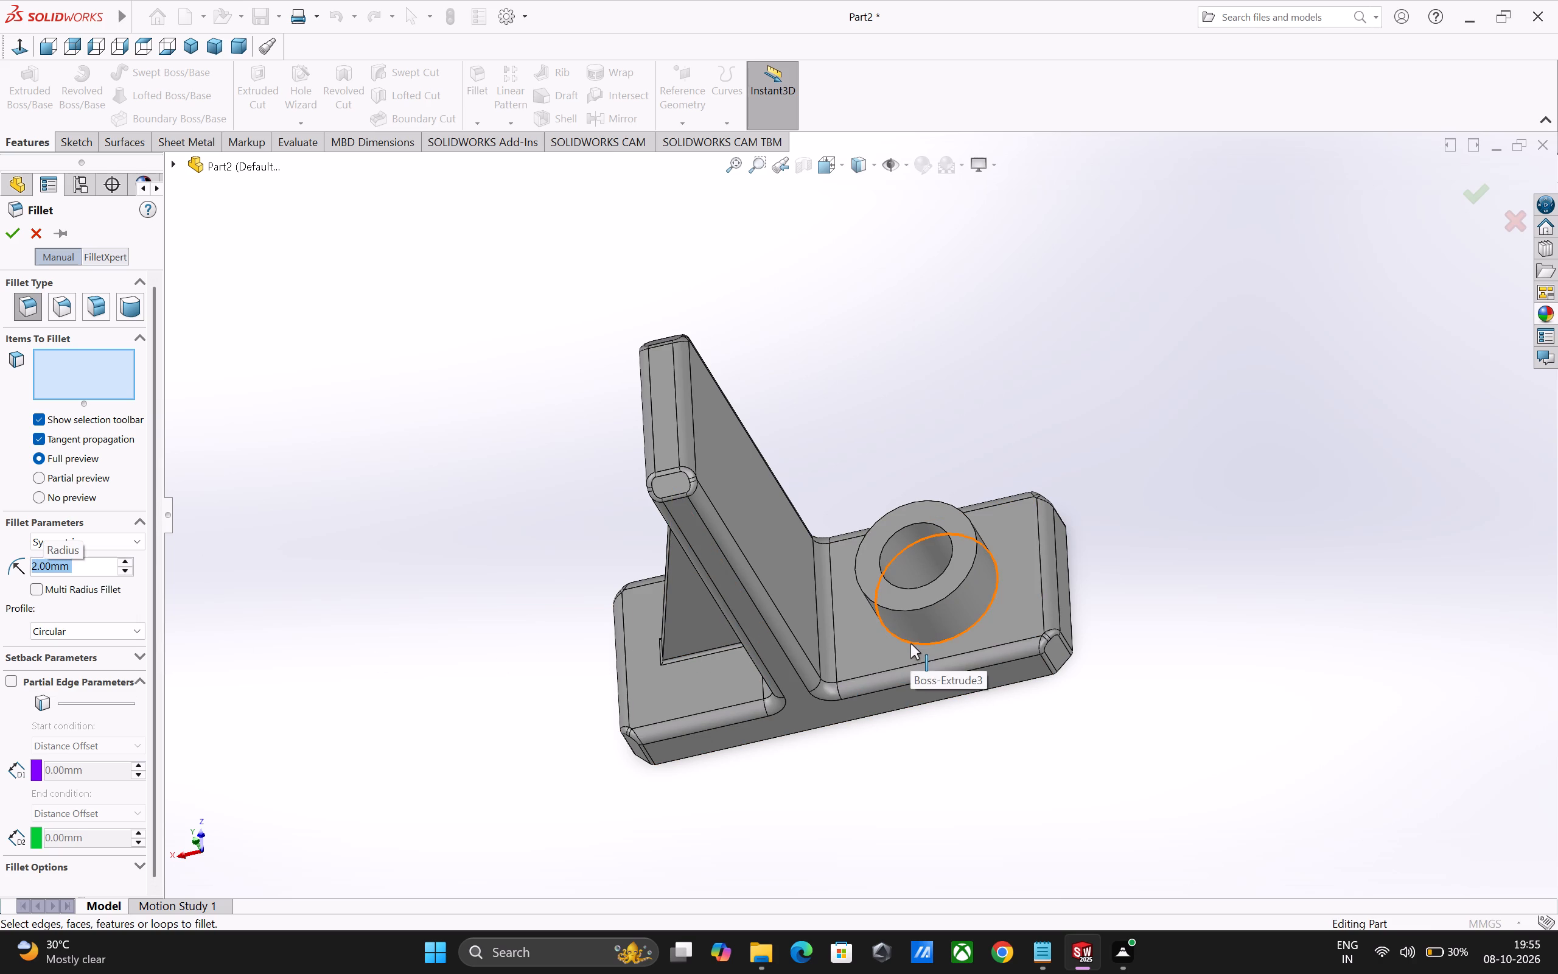
click(14, 234)
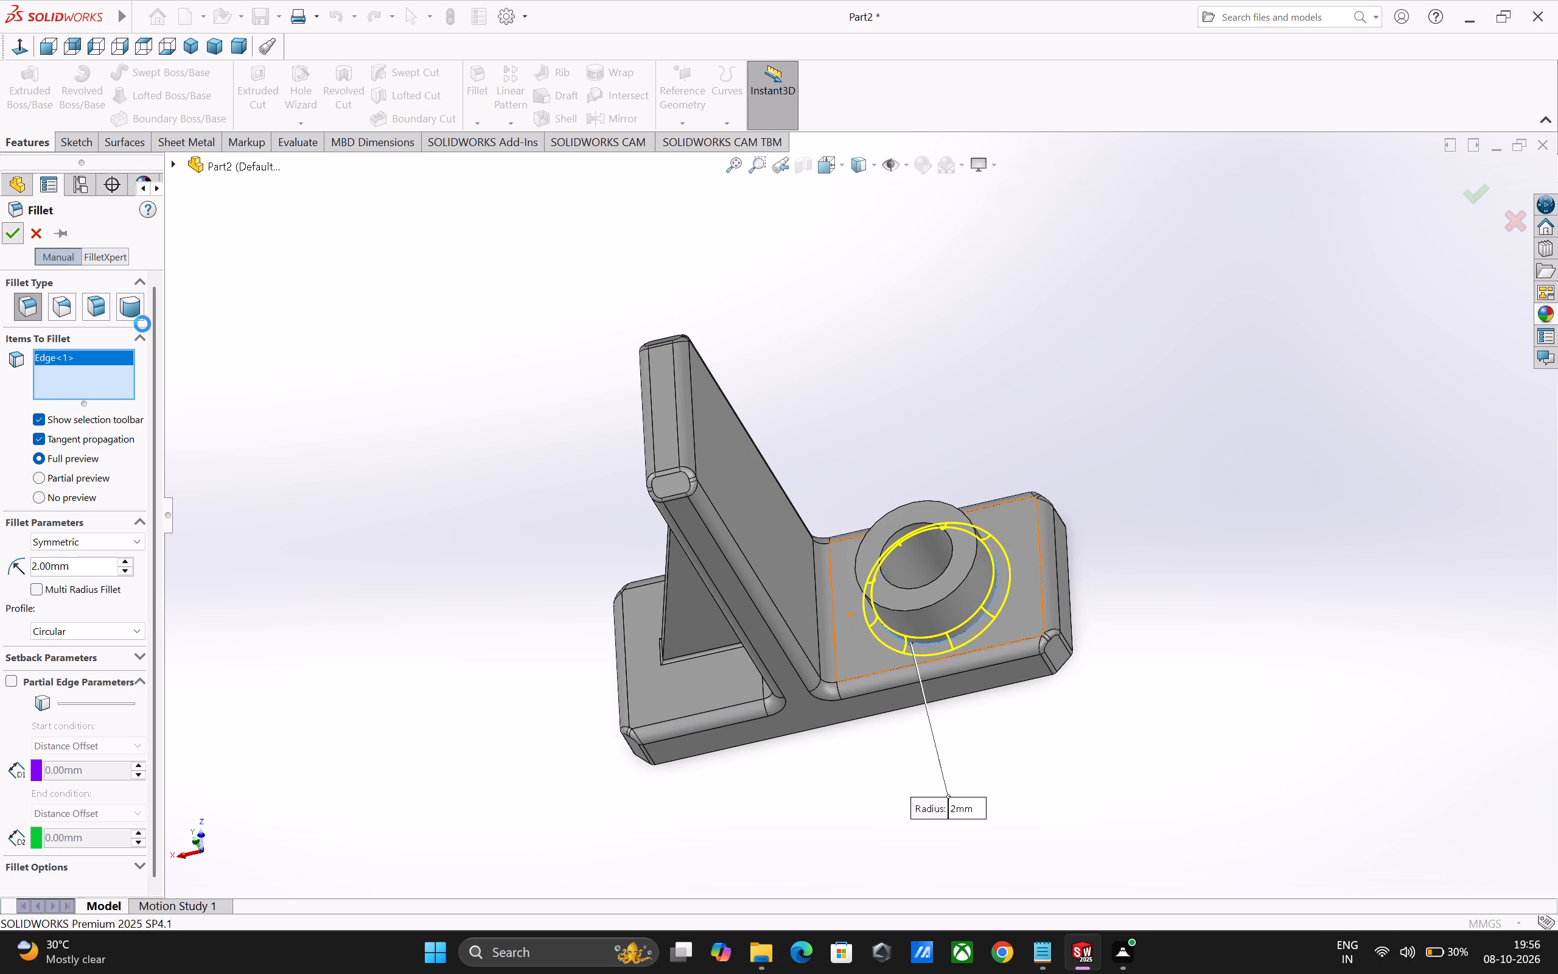
Fillet the inner rim of the bore on the ring boss's top face with radius 1 mm.
middle_drag(587, 584, 610, 581)
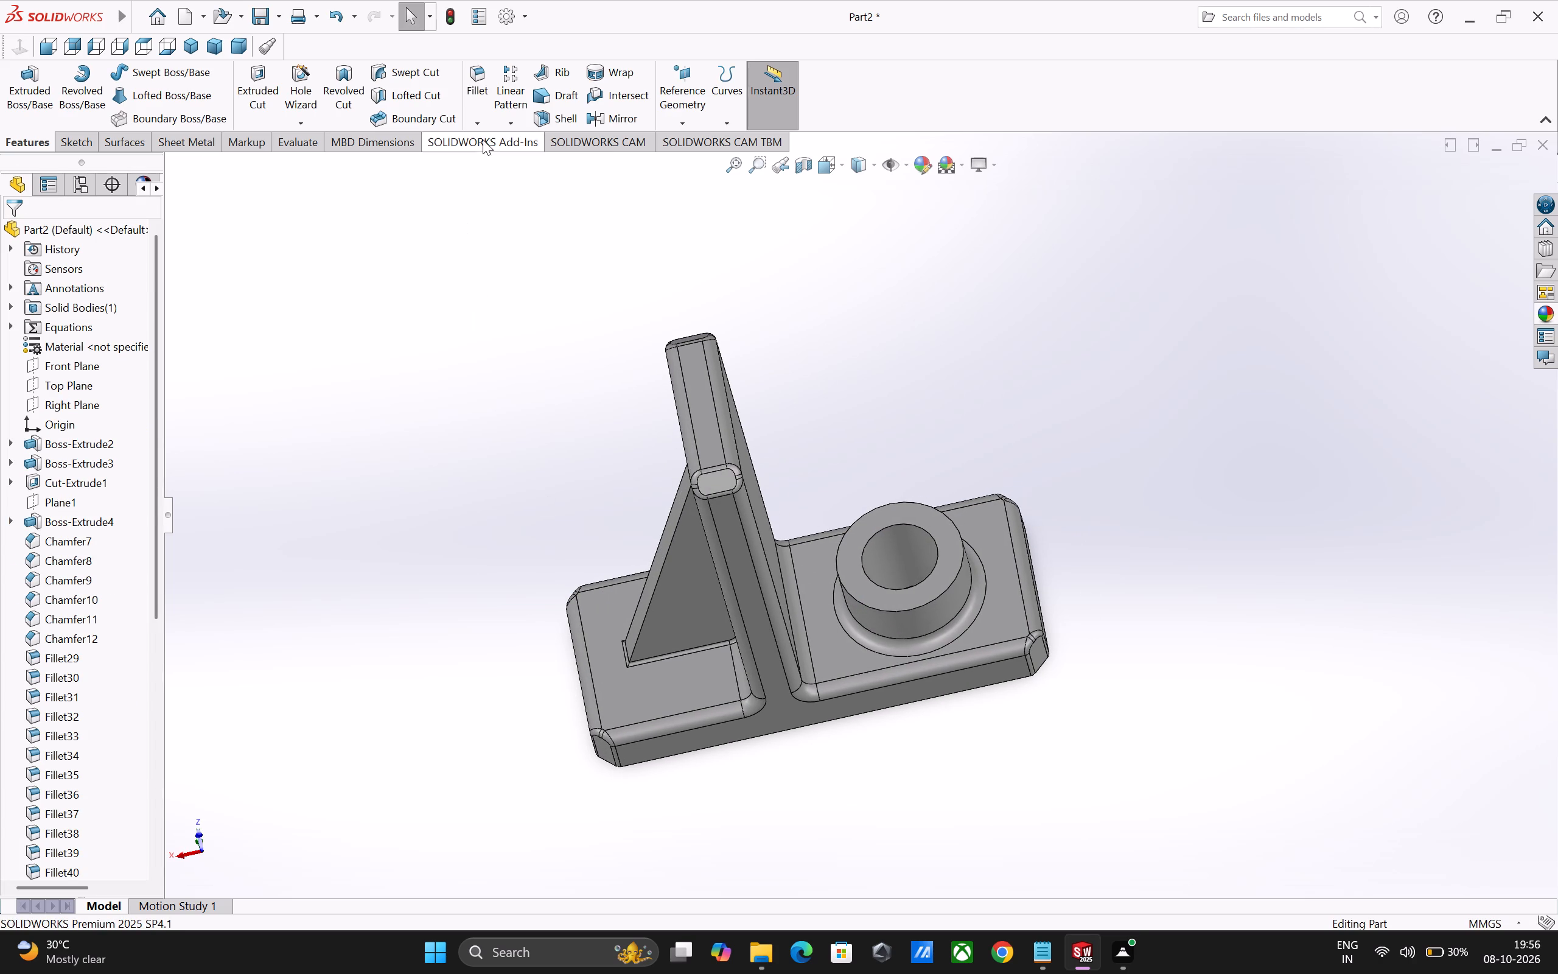
click(480, 99)
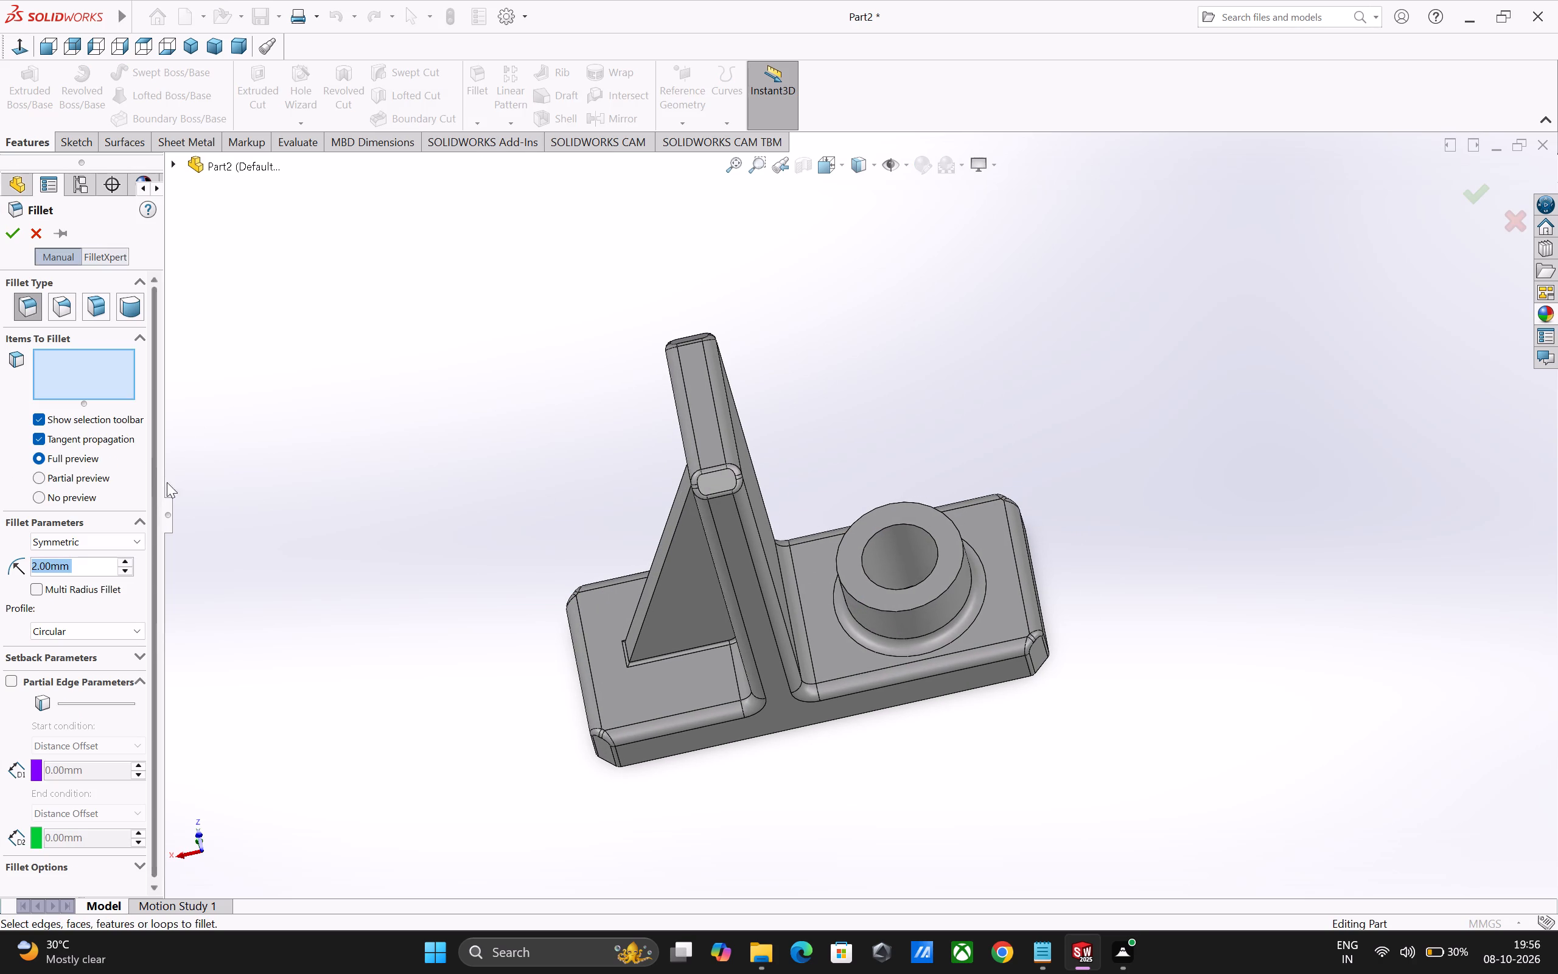
key(1)
key(Return)
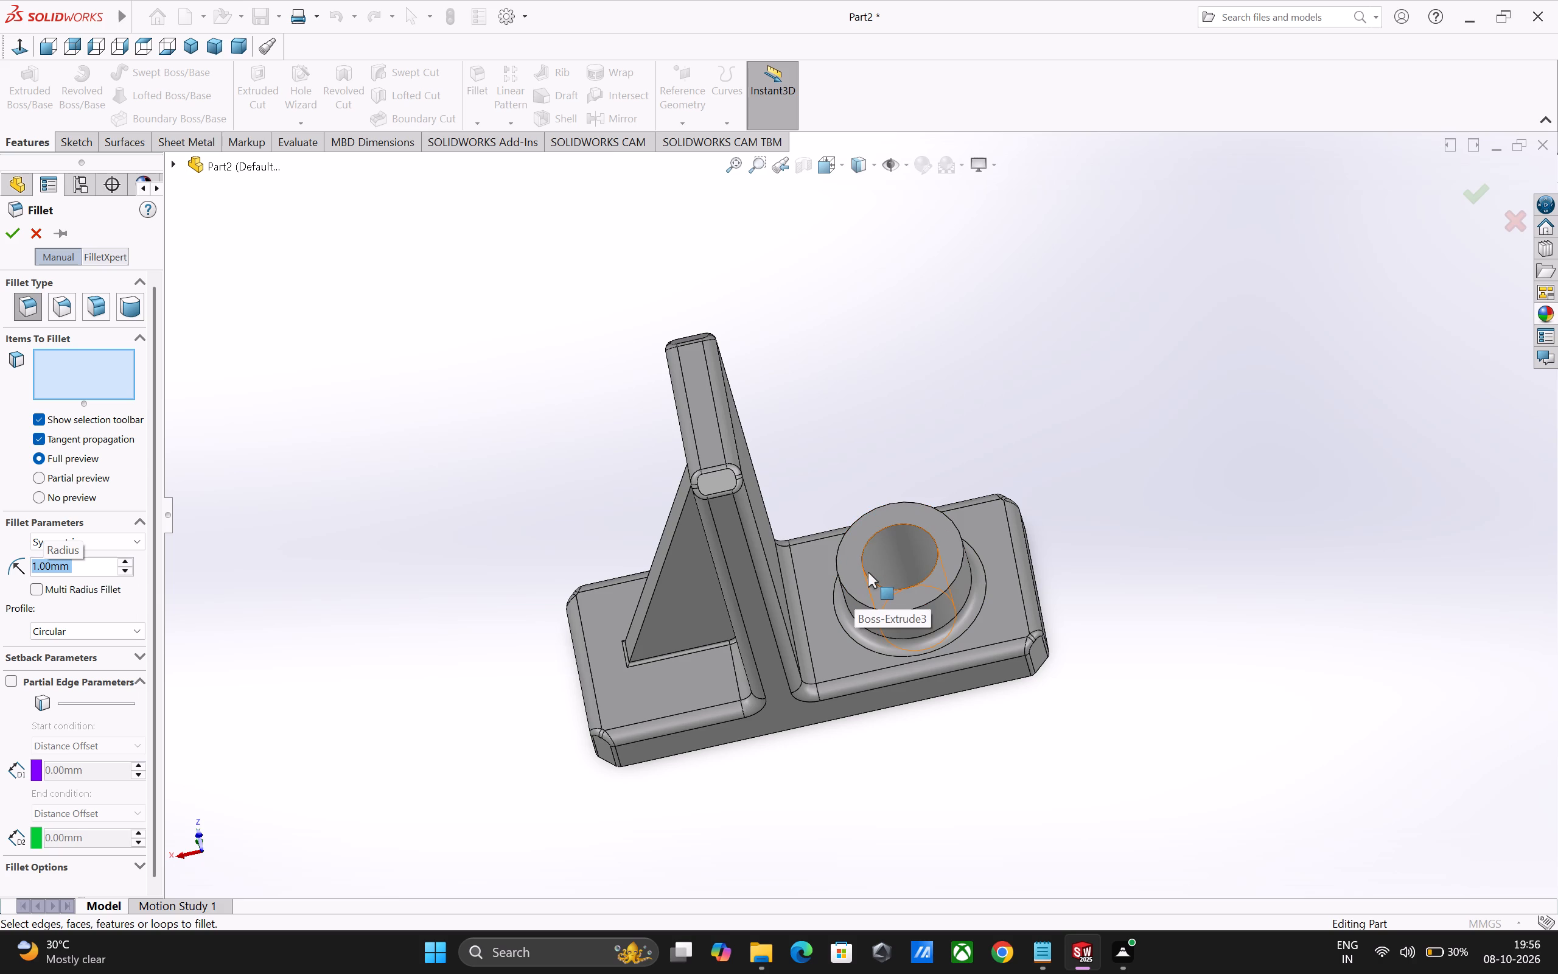
click(867, 573)
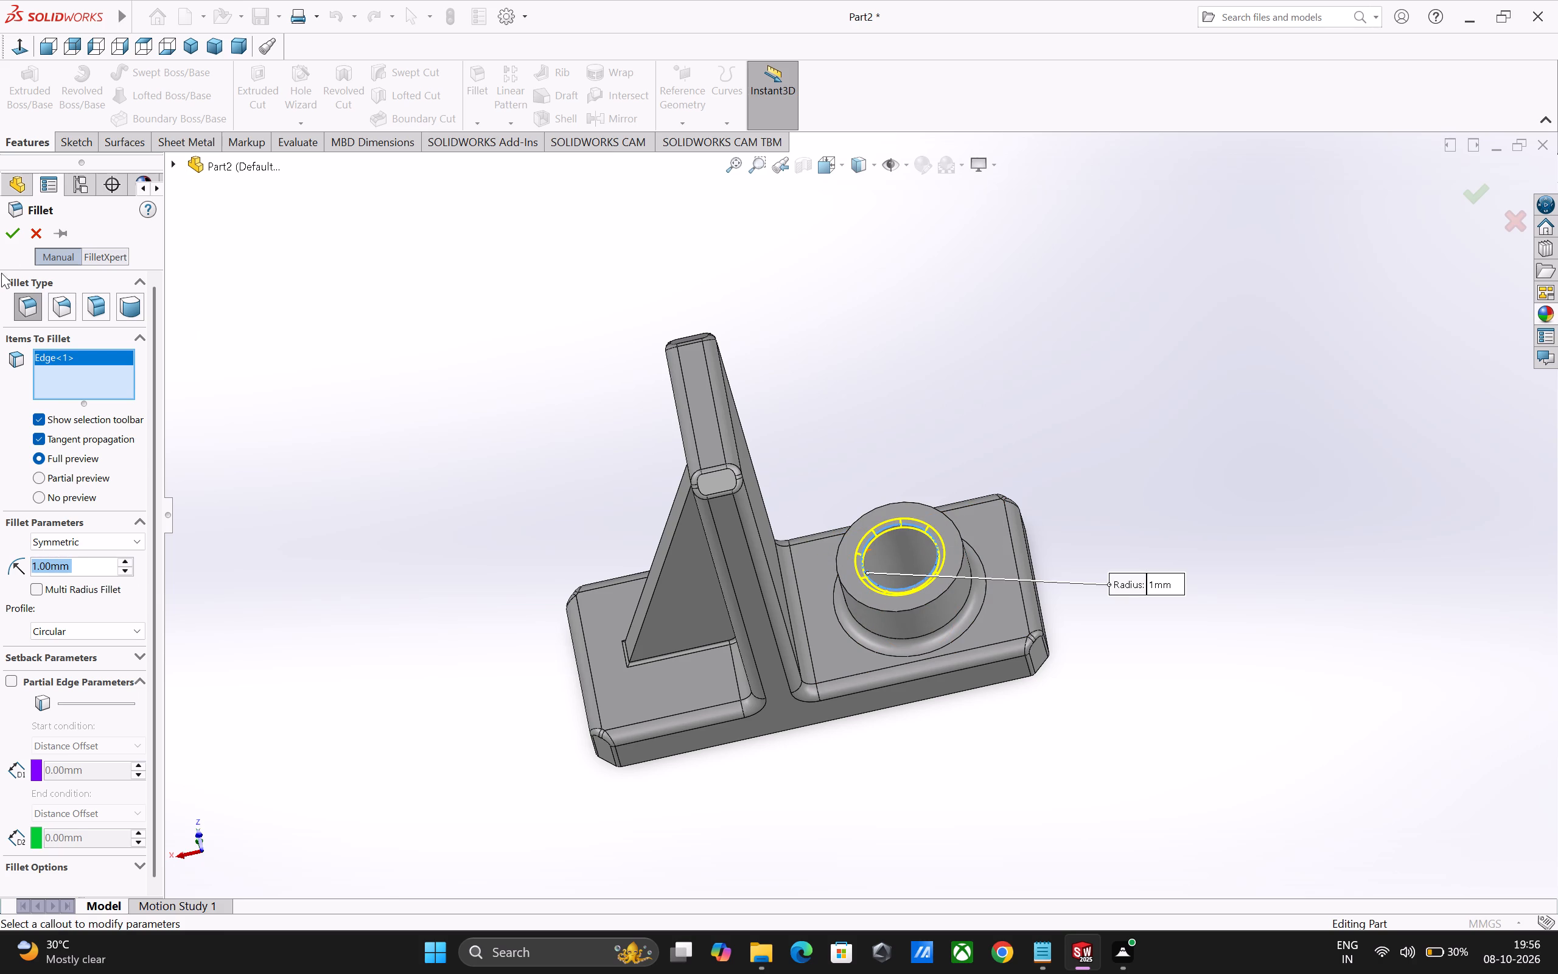
click(13, 235)
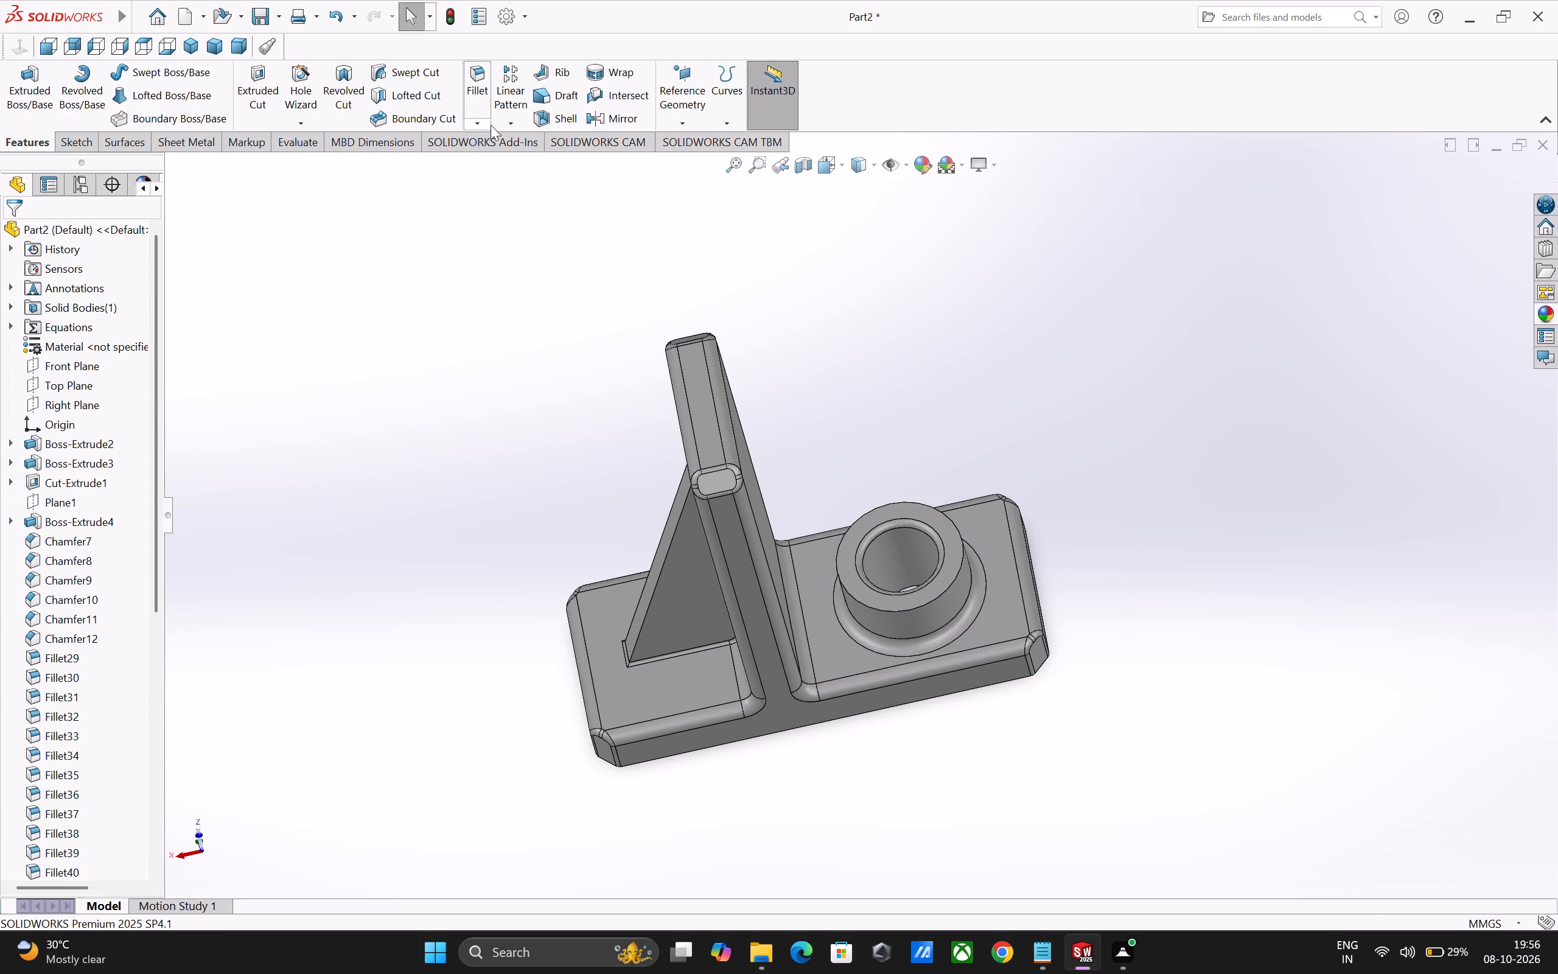
Fillet the outer rim of the ring boss's top face with radius 1 mm.
click(477, 105)
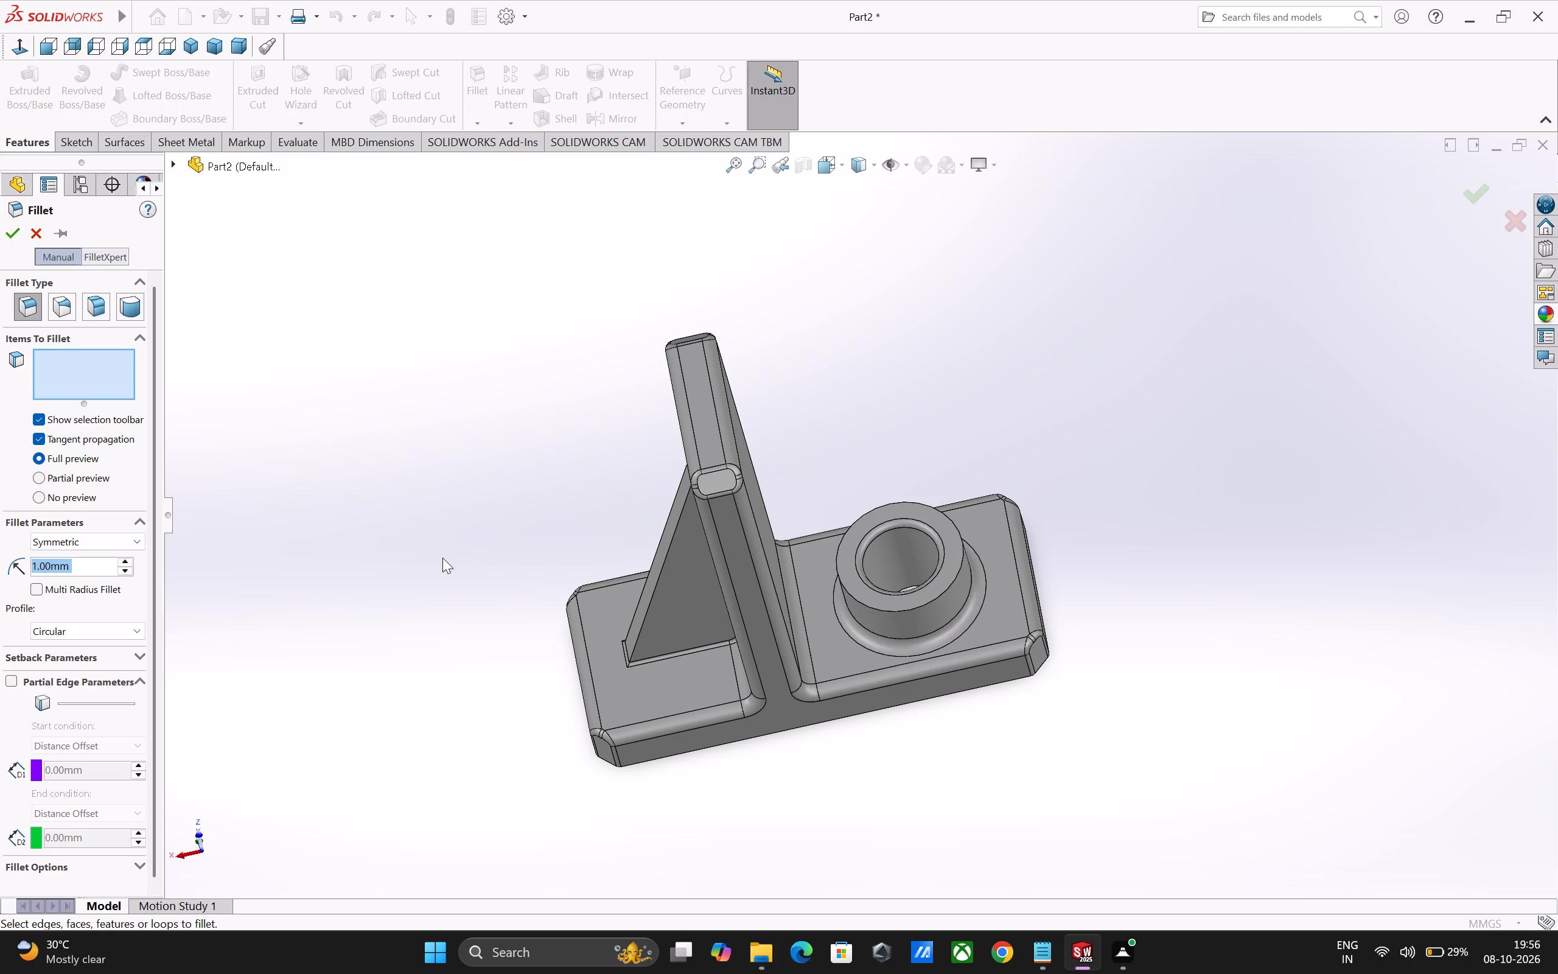
click(864, 603)
click(16, 236)
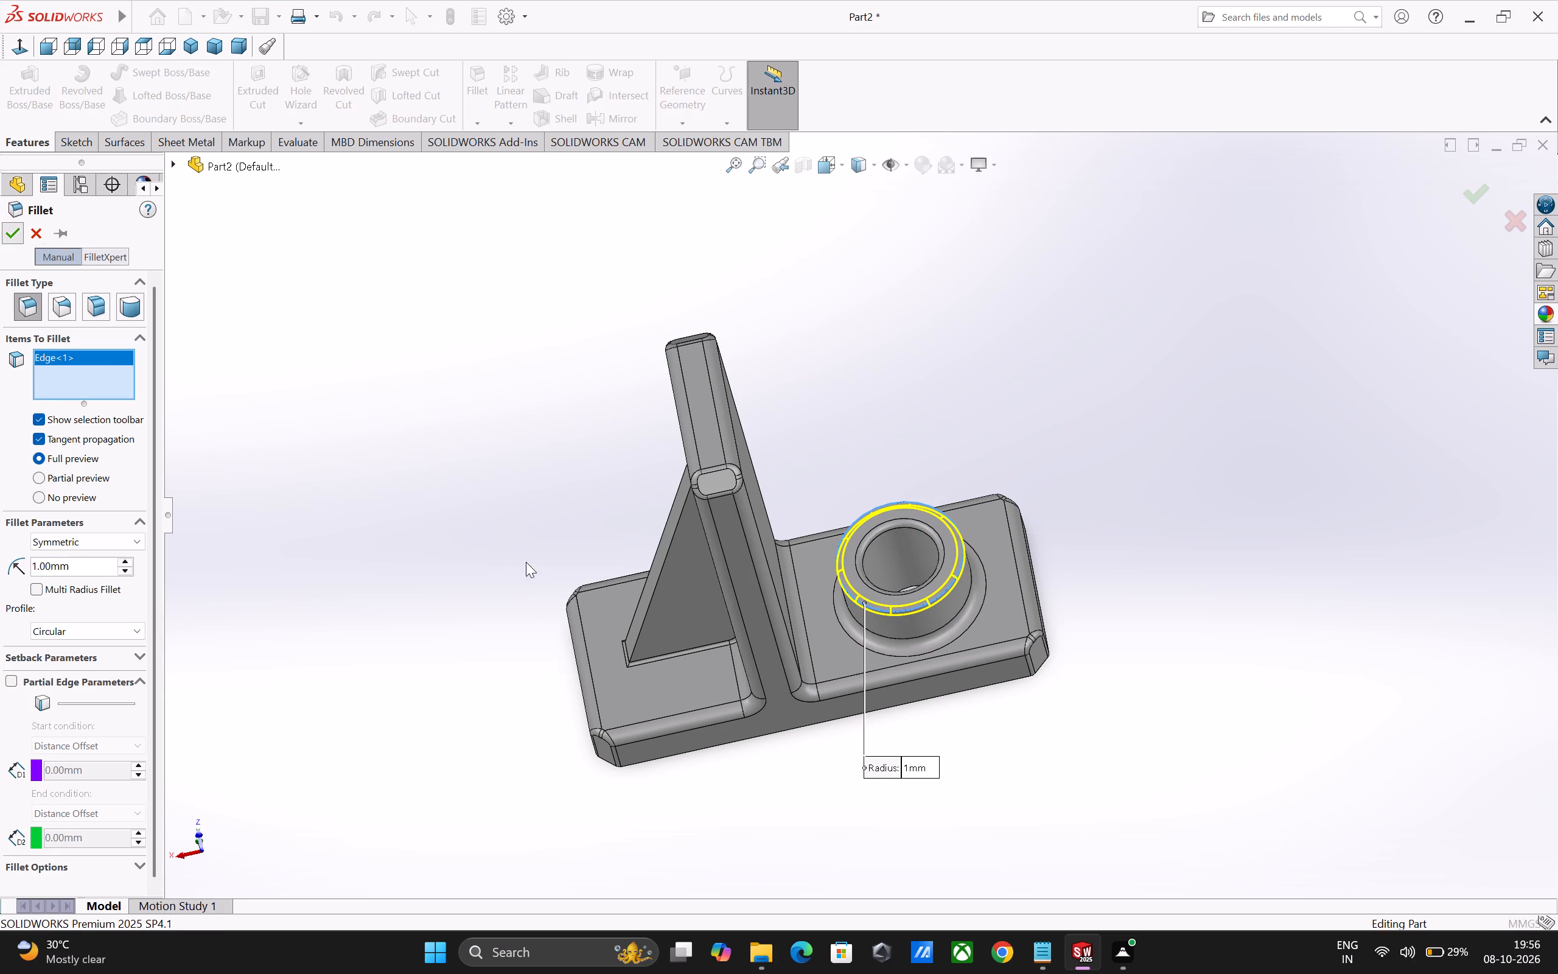
Fillet the bore's circular edge on the underside of the base with radius 2 mm.
middle_drag(533, 569, 520, 499)
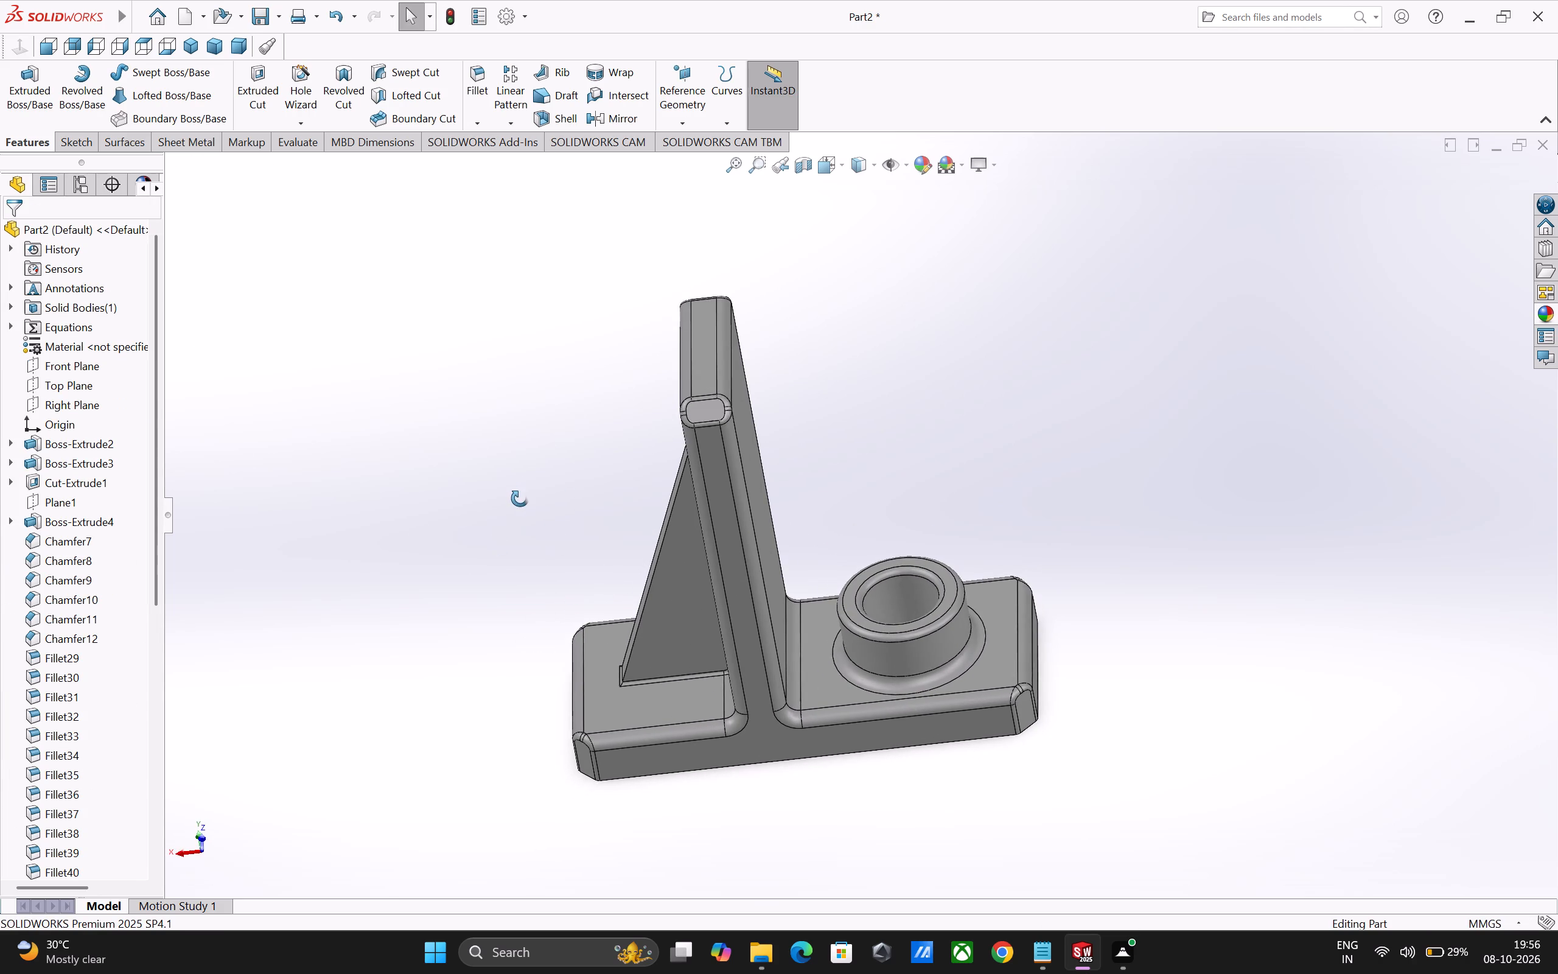
middle_drag(520, 499, 521, 499)
scroll(753, 626, up, 3)
scroll(876, 681, down, 4)
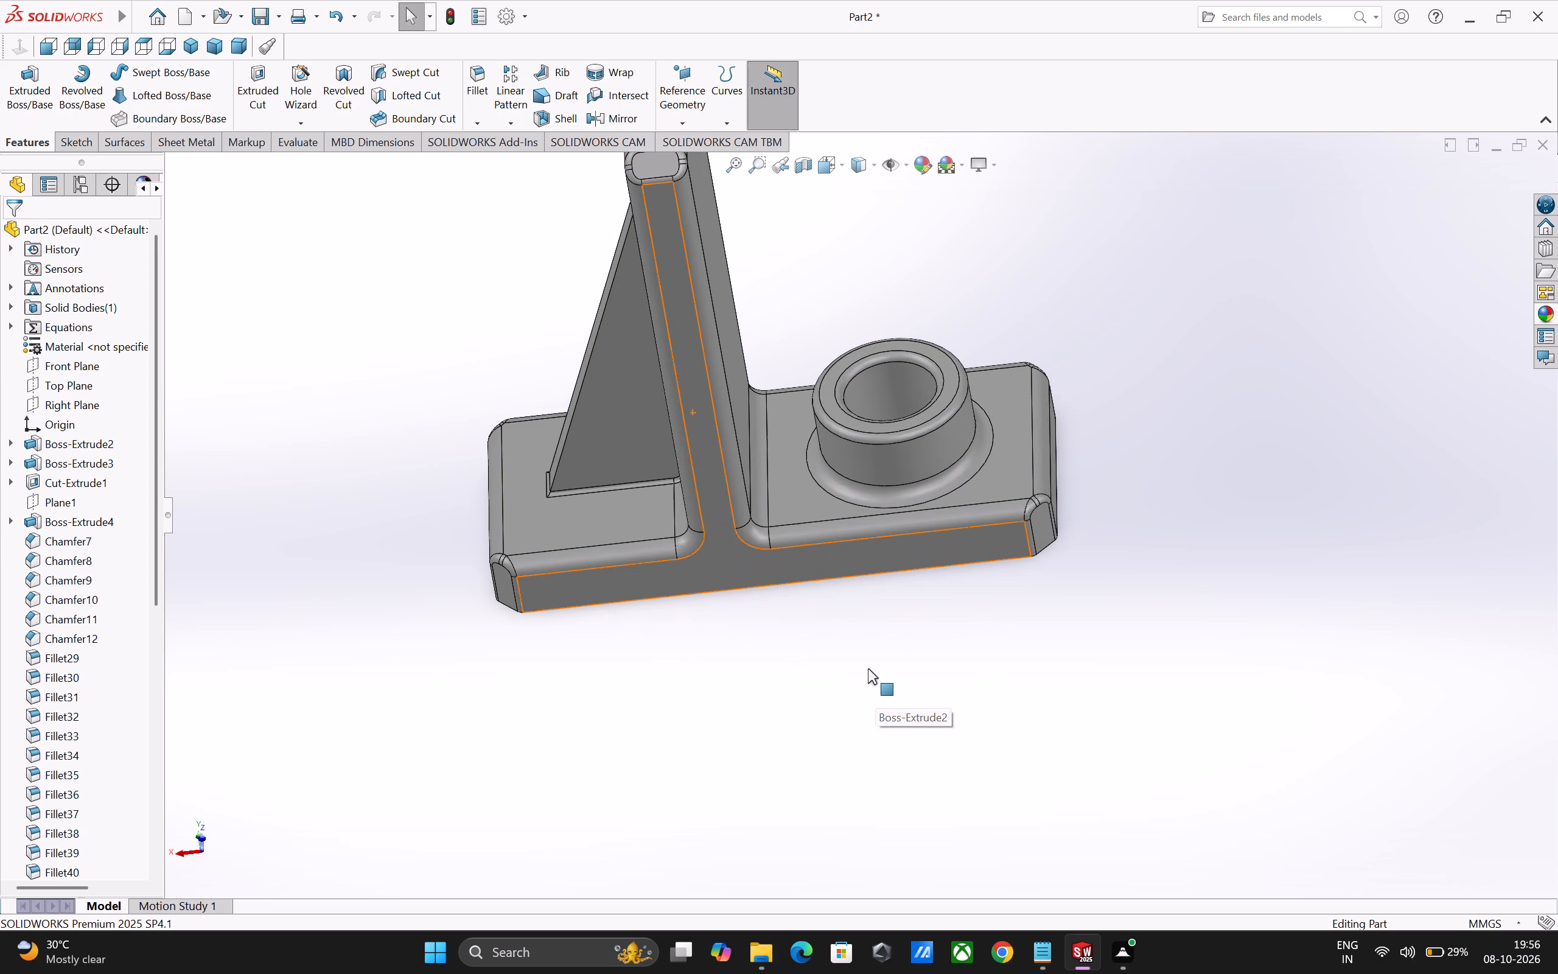
middle_drag(873, 670, 912, 362)
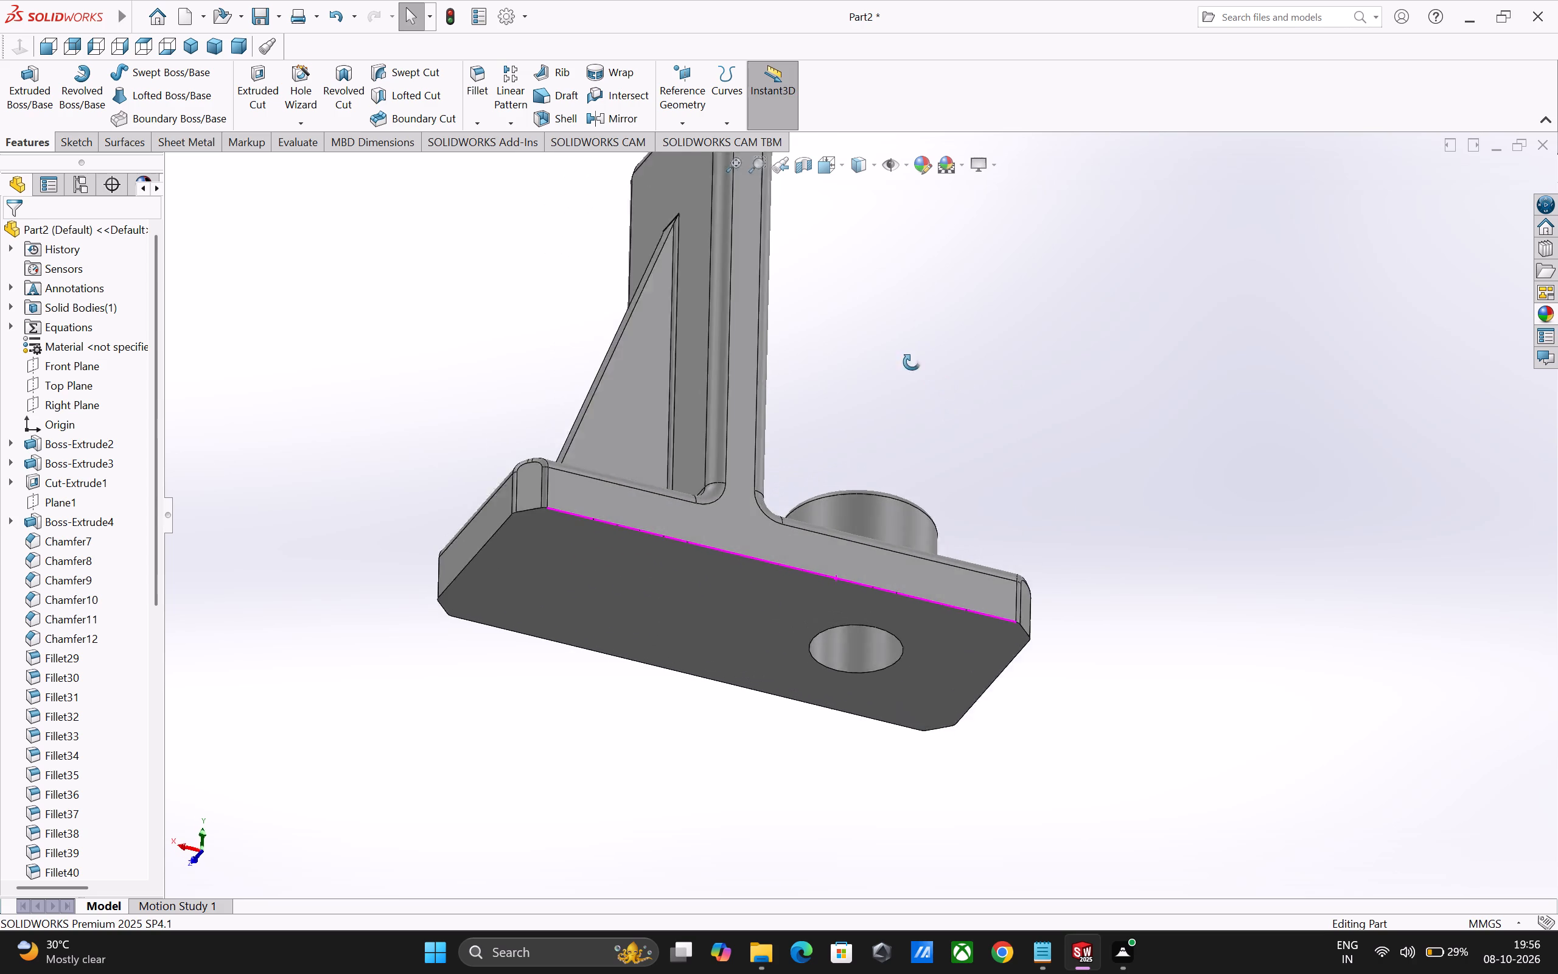
middle_drag(912, 362, 895, 342)
click(481, 75)
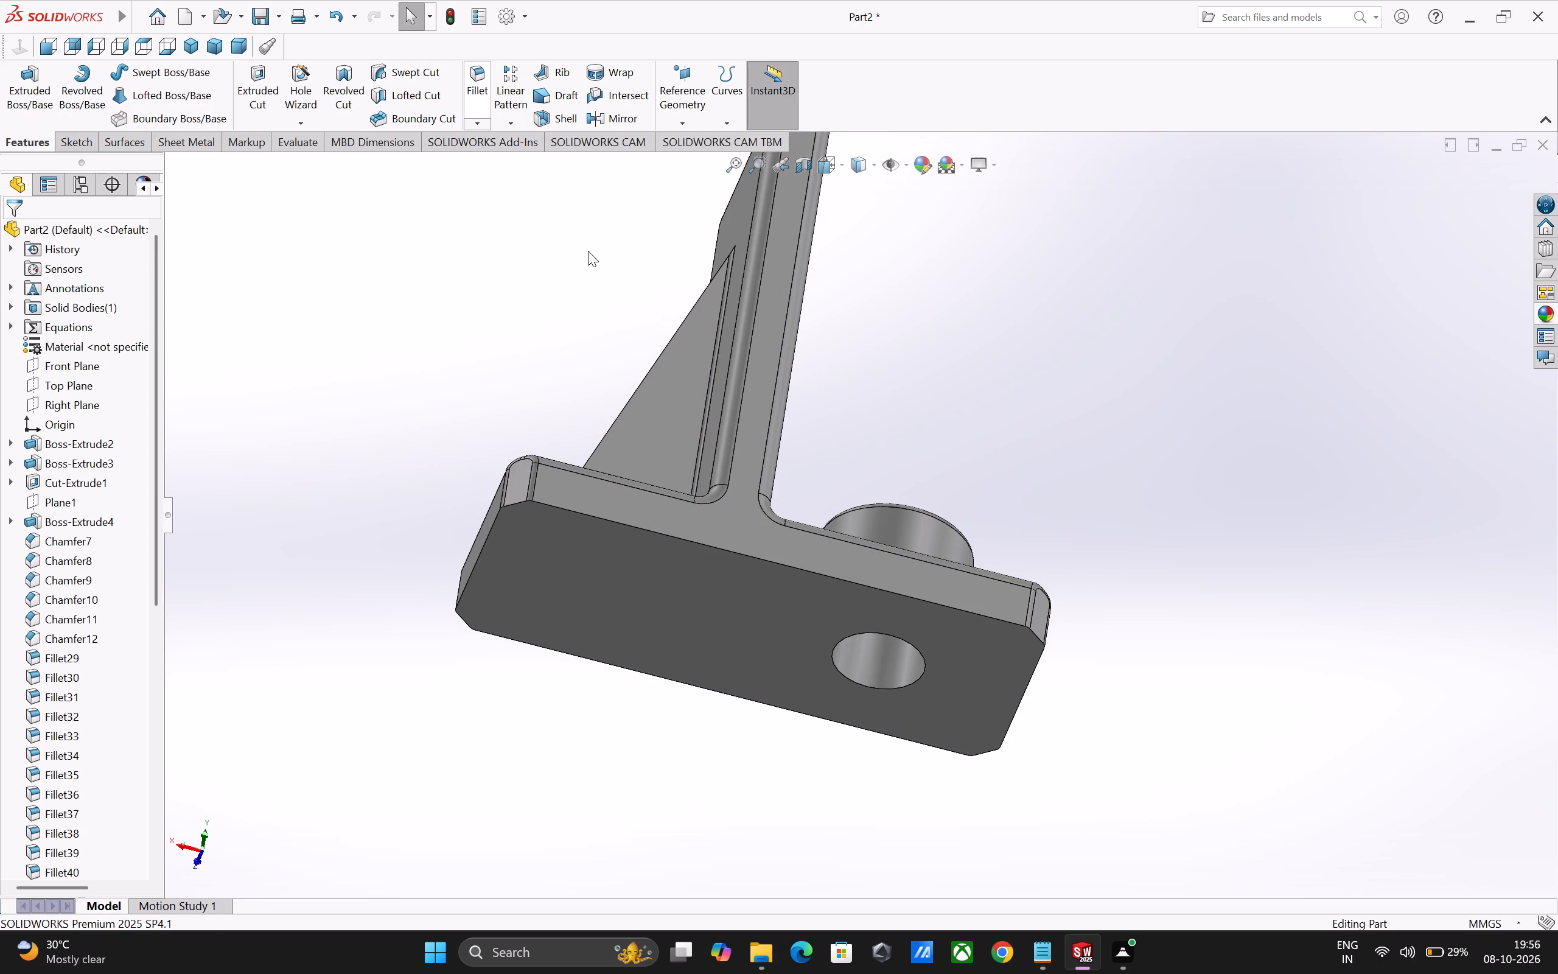
key(2)
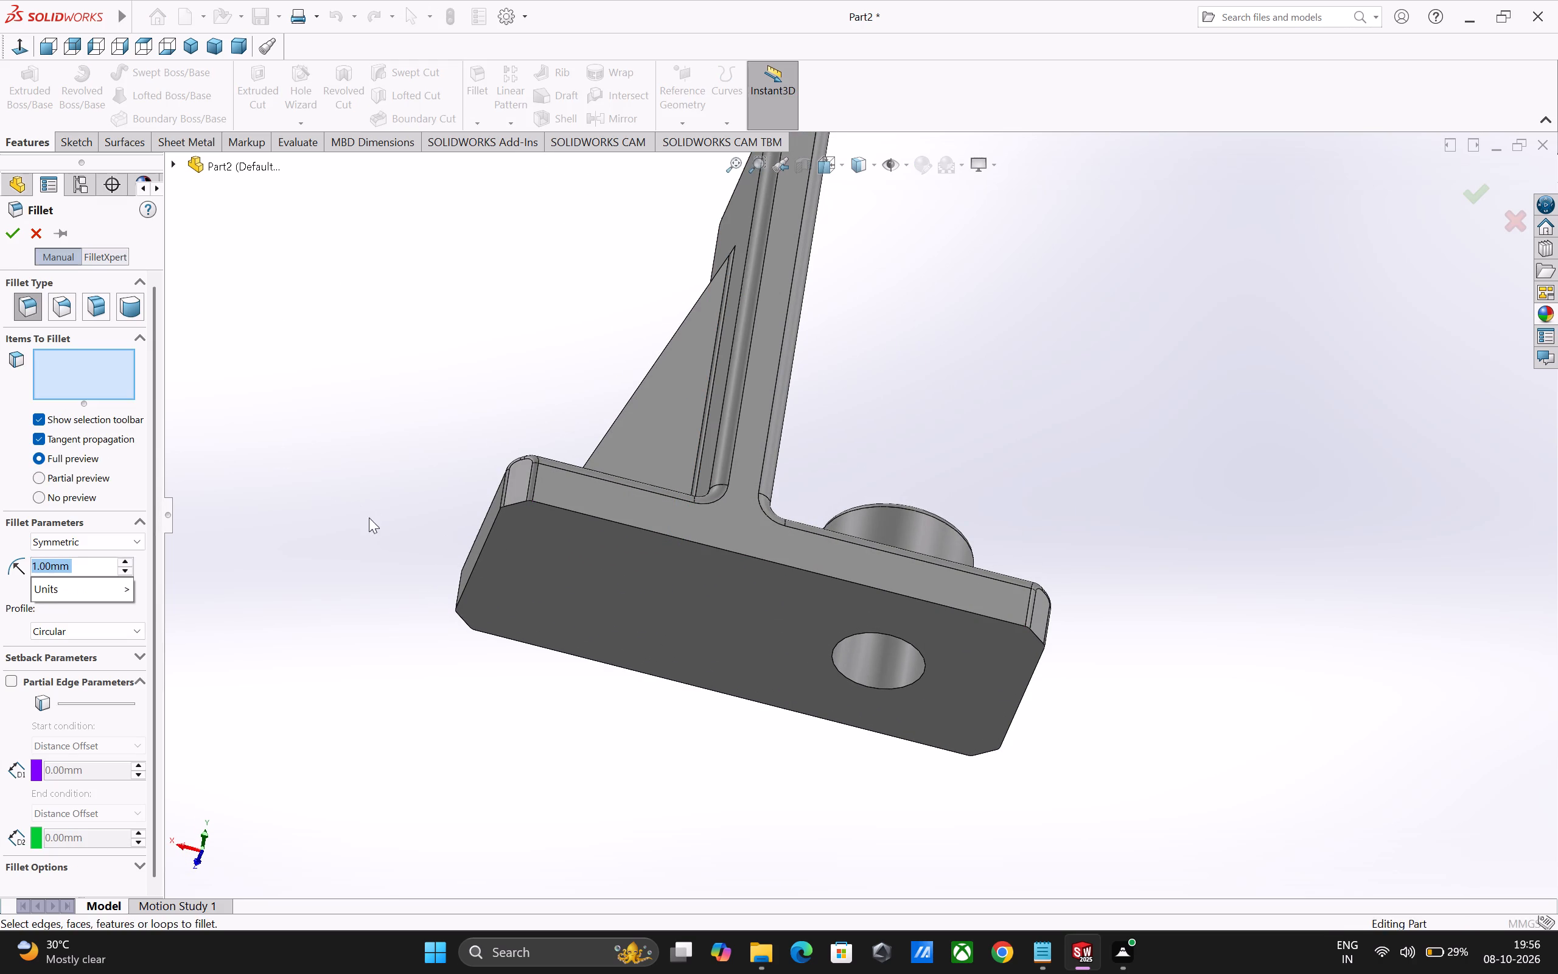
key(Return)
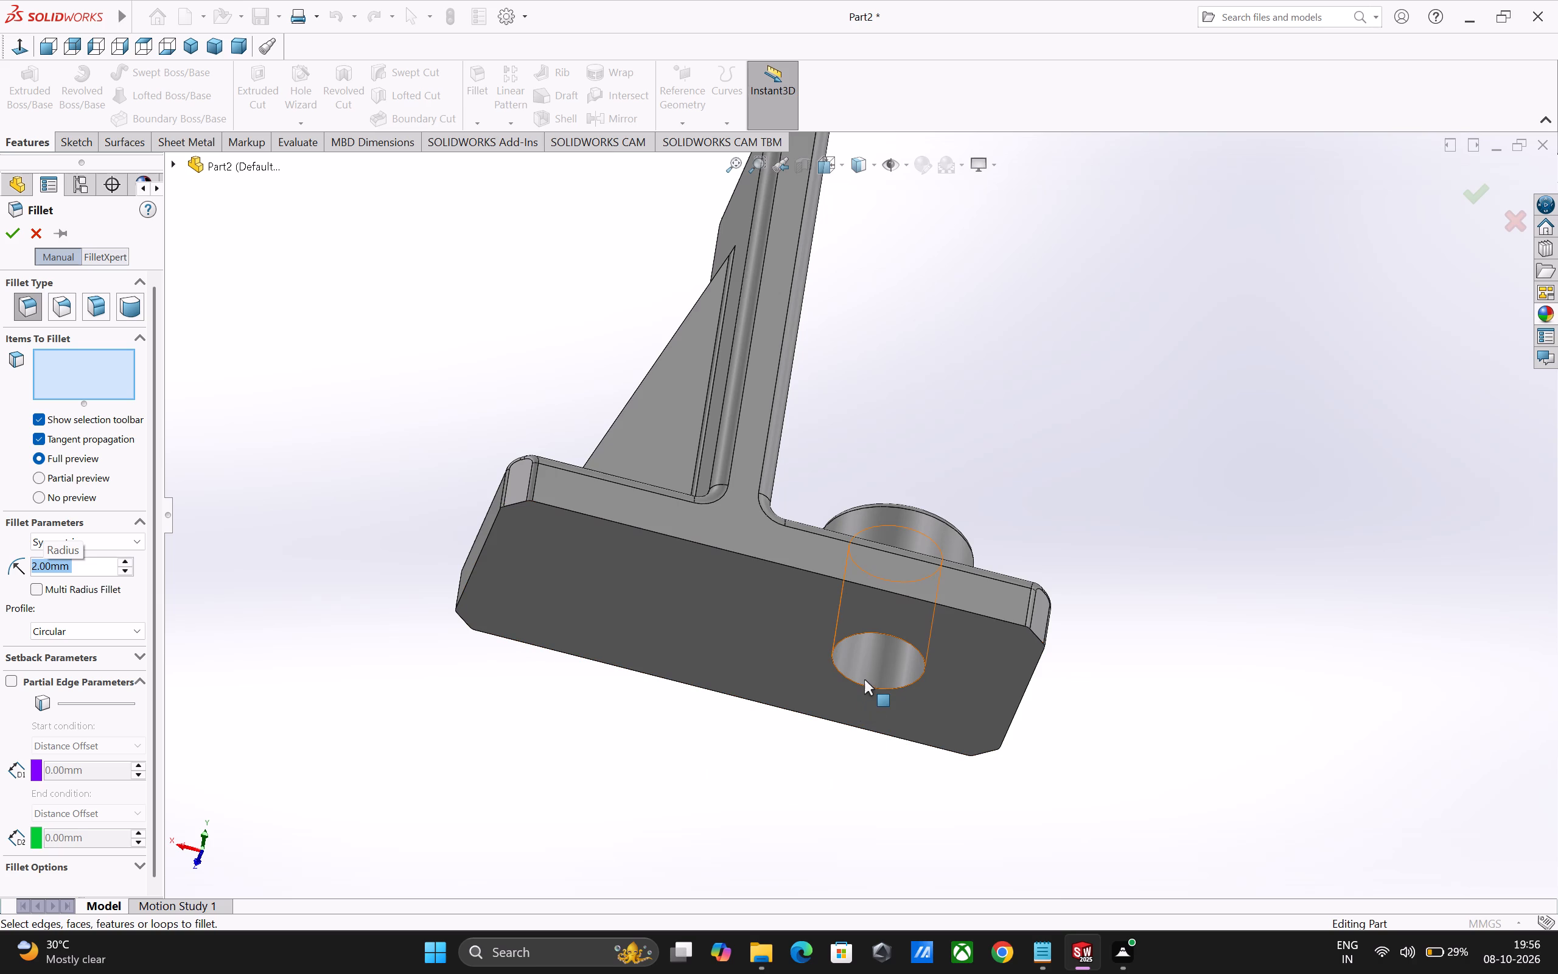
click(862, 684)
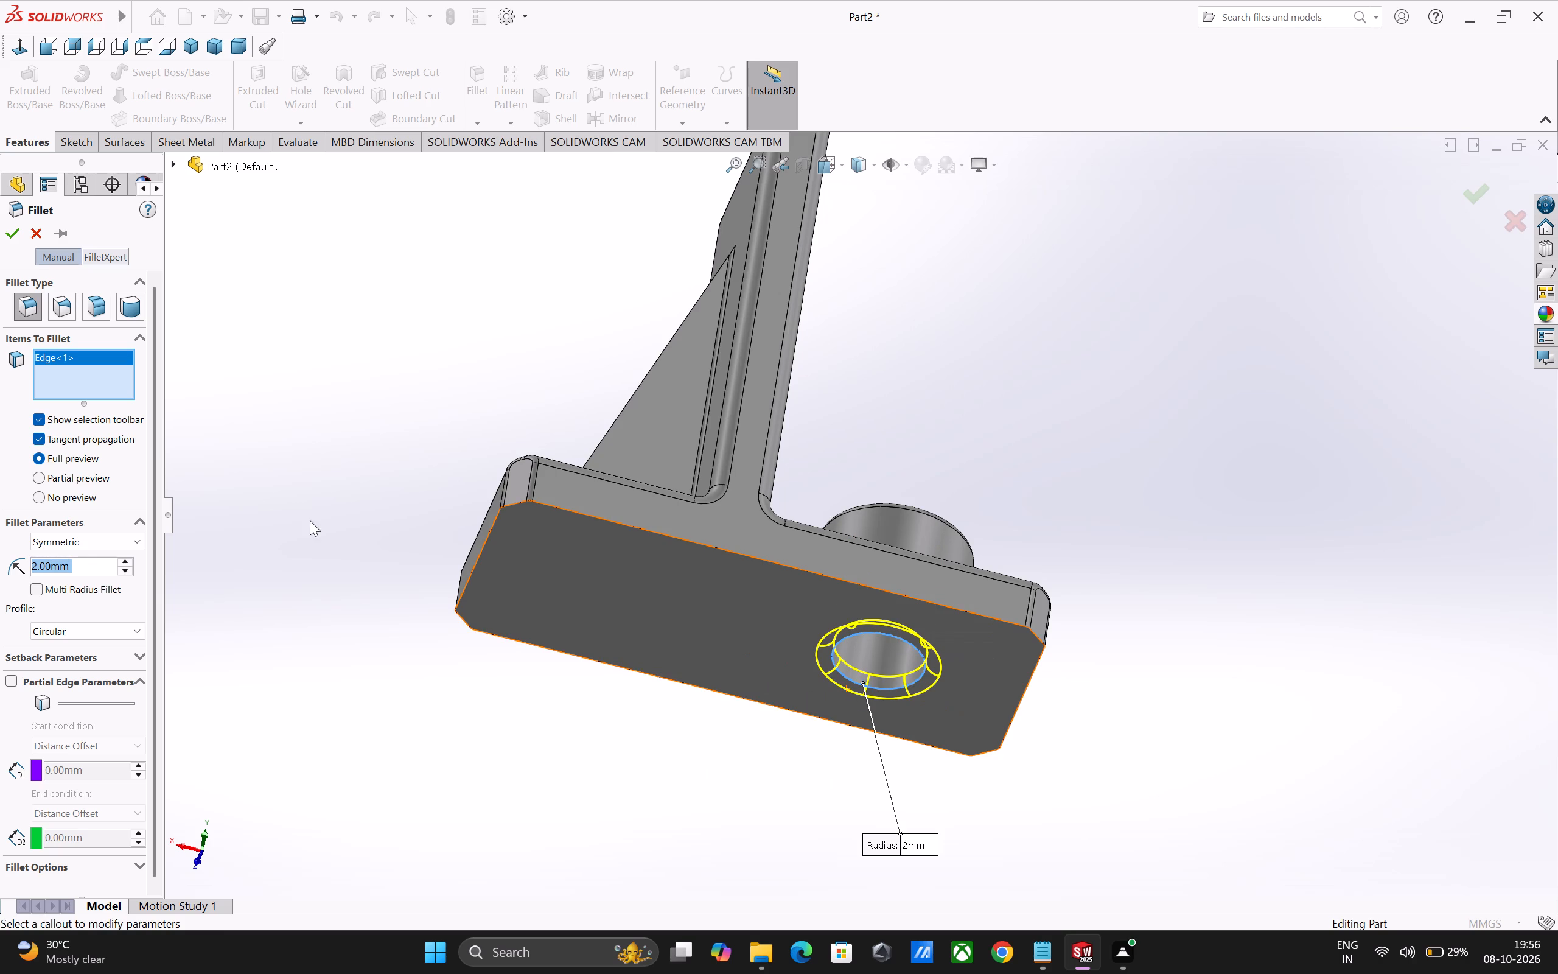
click(10, 233)
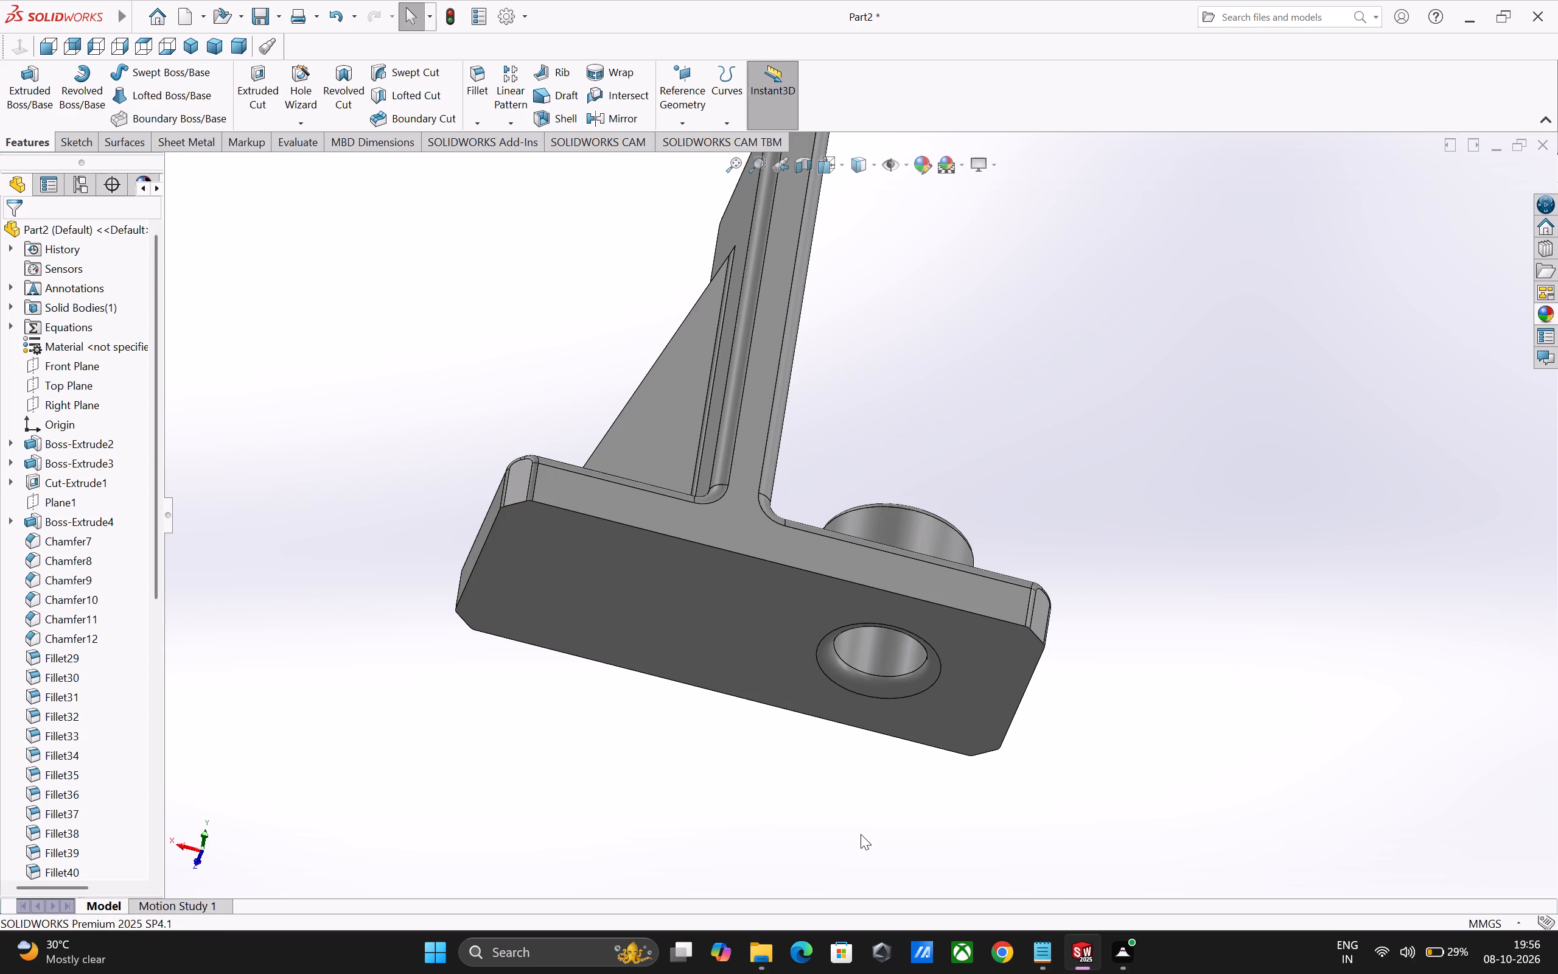
Fillet the perimeter edge loop of the base's underside with radius 3 mm.
middle_drag(861, 832, 881, 828)
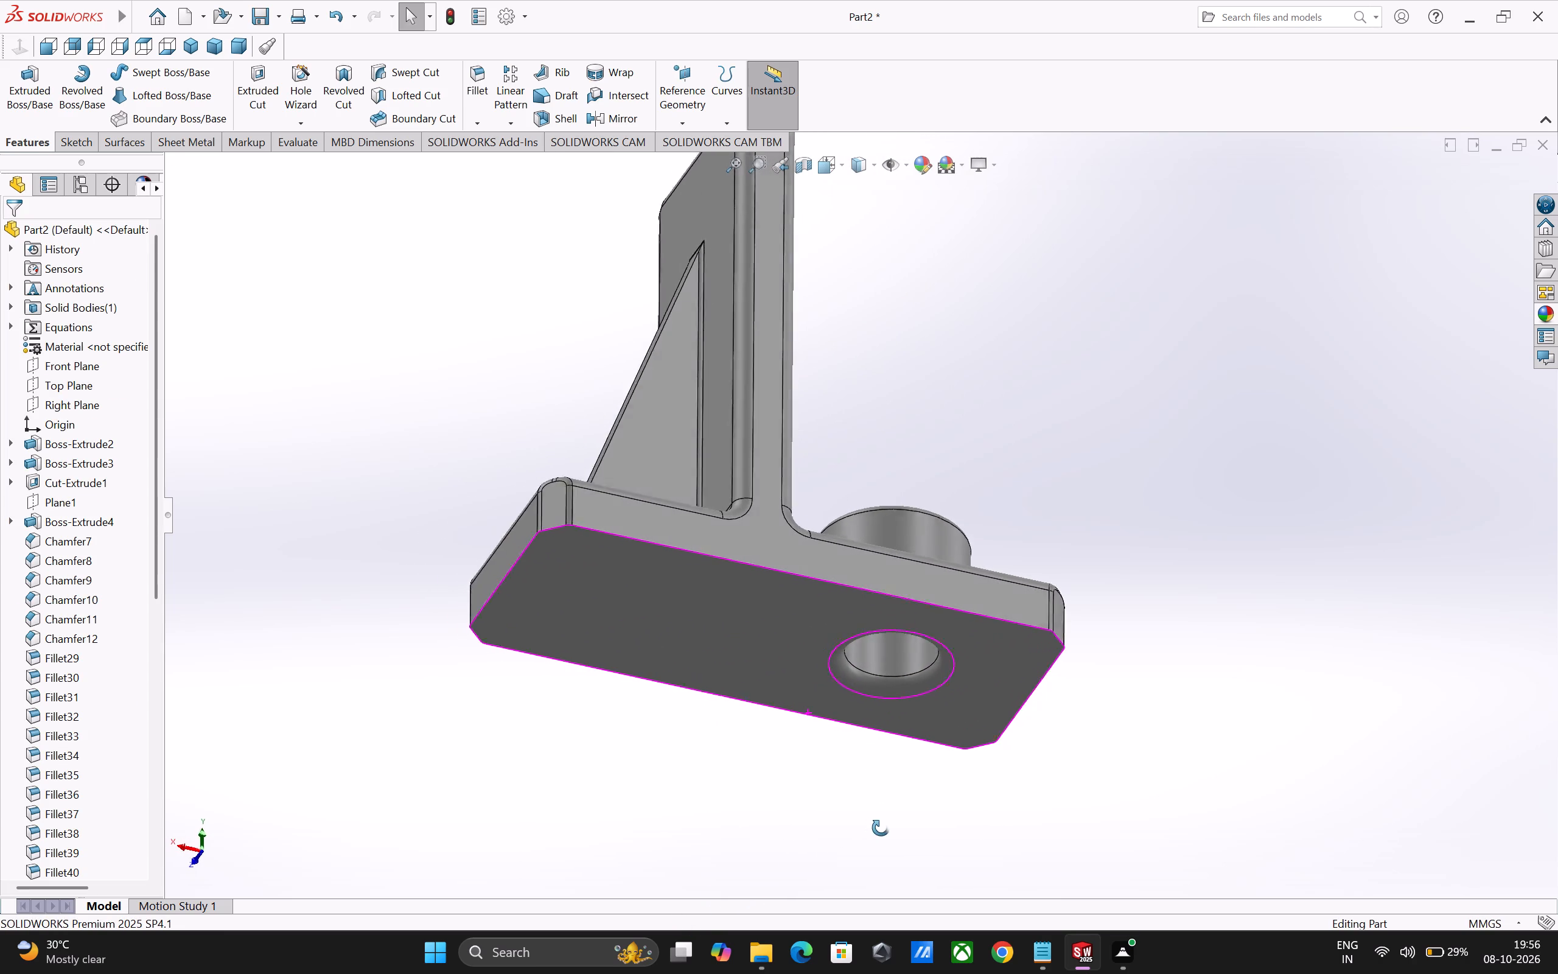
middle_drag(881, 828, 886, 827)
scroll(713, 733, up, 2)
scroll(711, 733, down, 1)
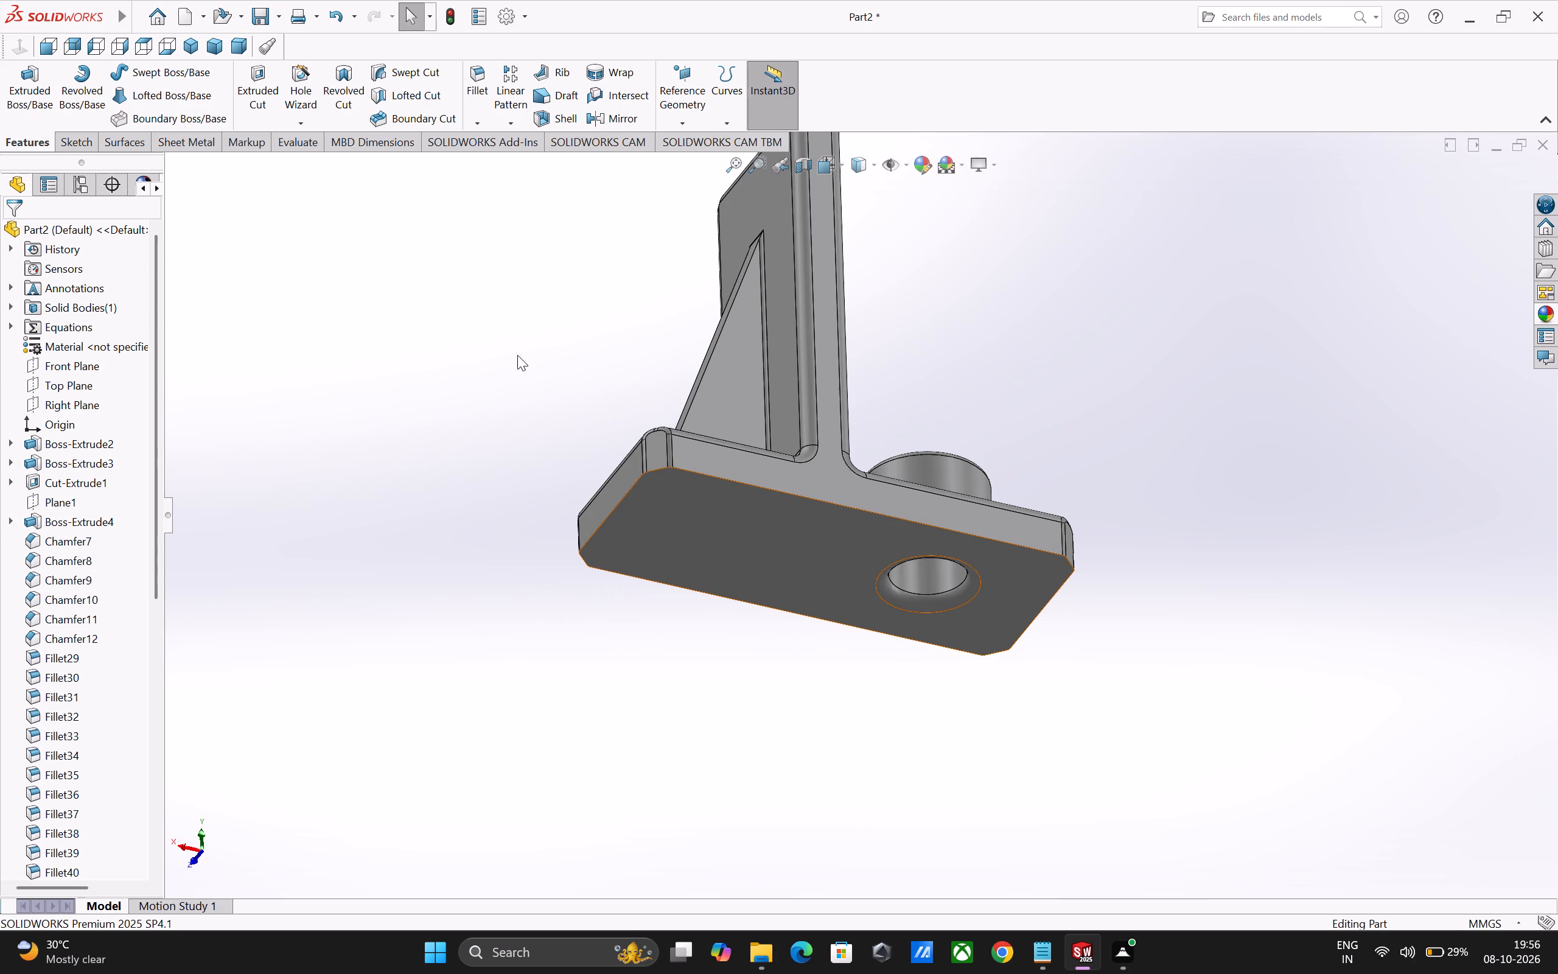
click(473, 91)
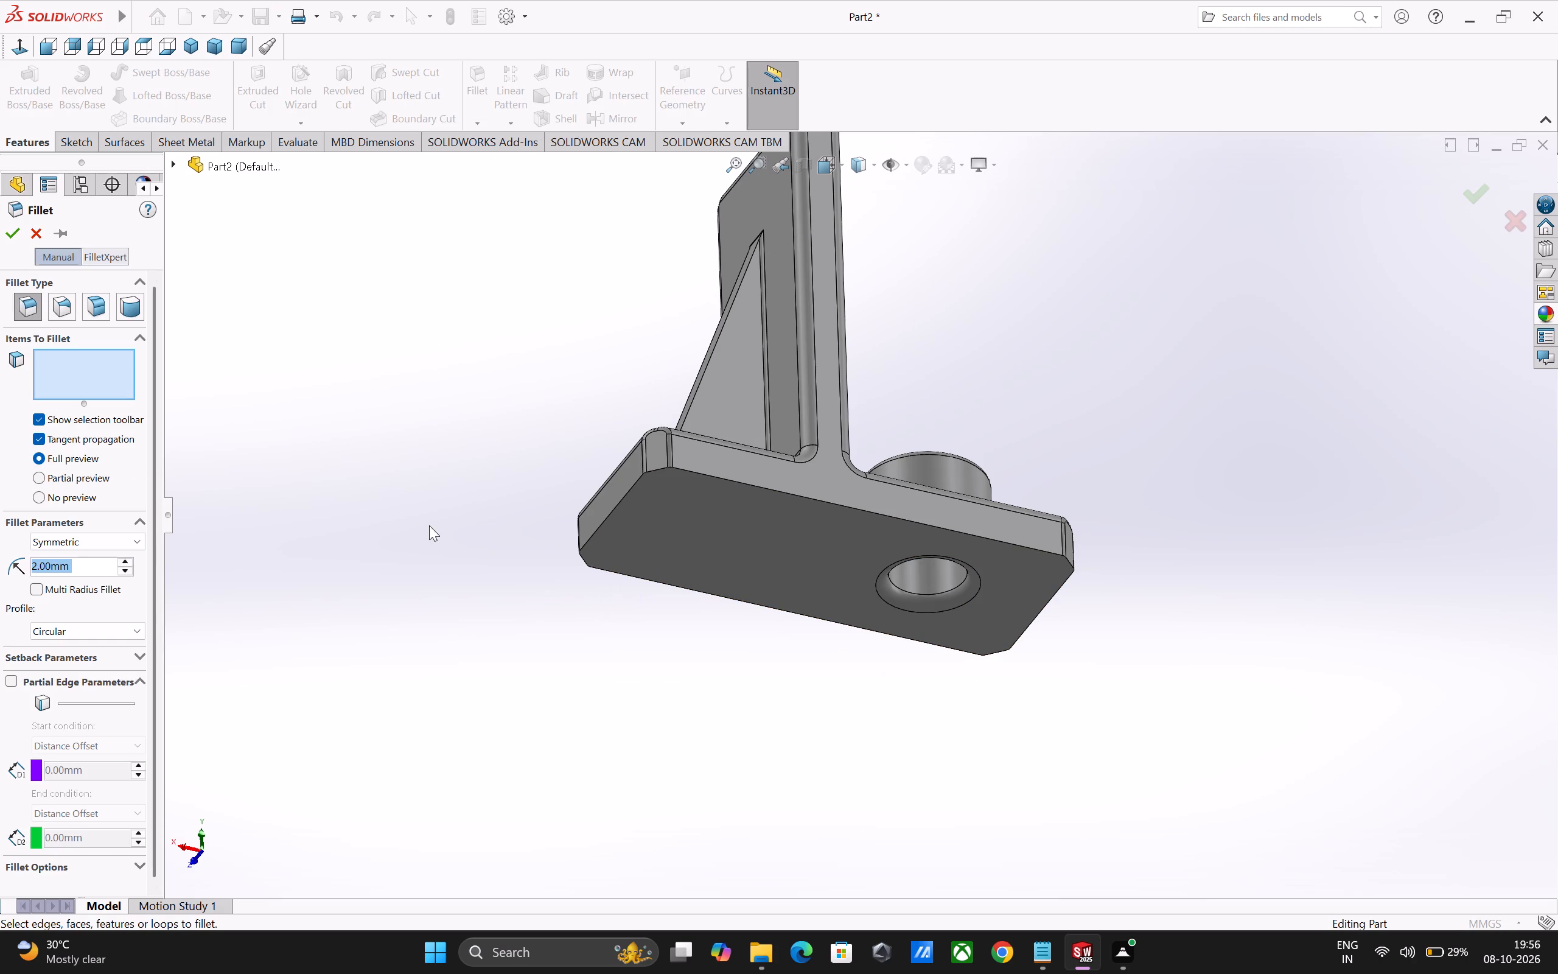
key(3)
key(Return)
click(743, 482)
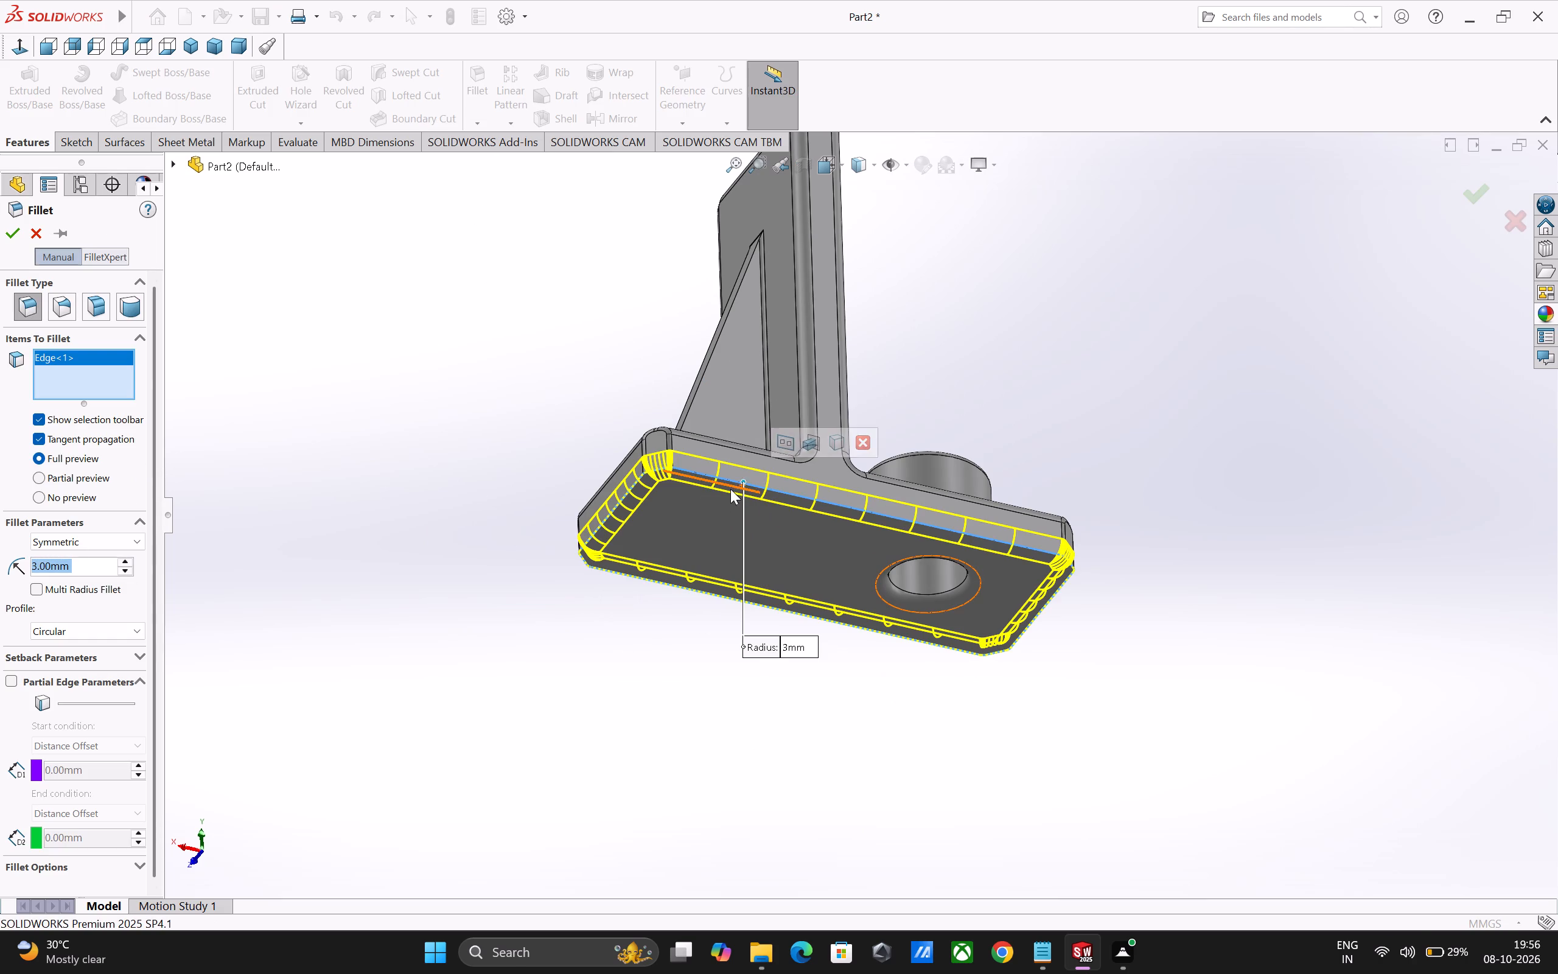
click(15, 229)
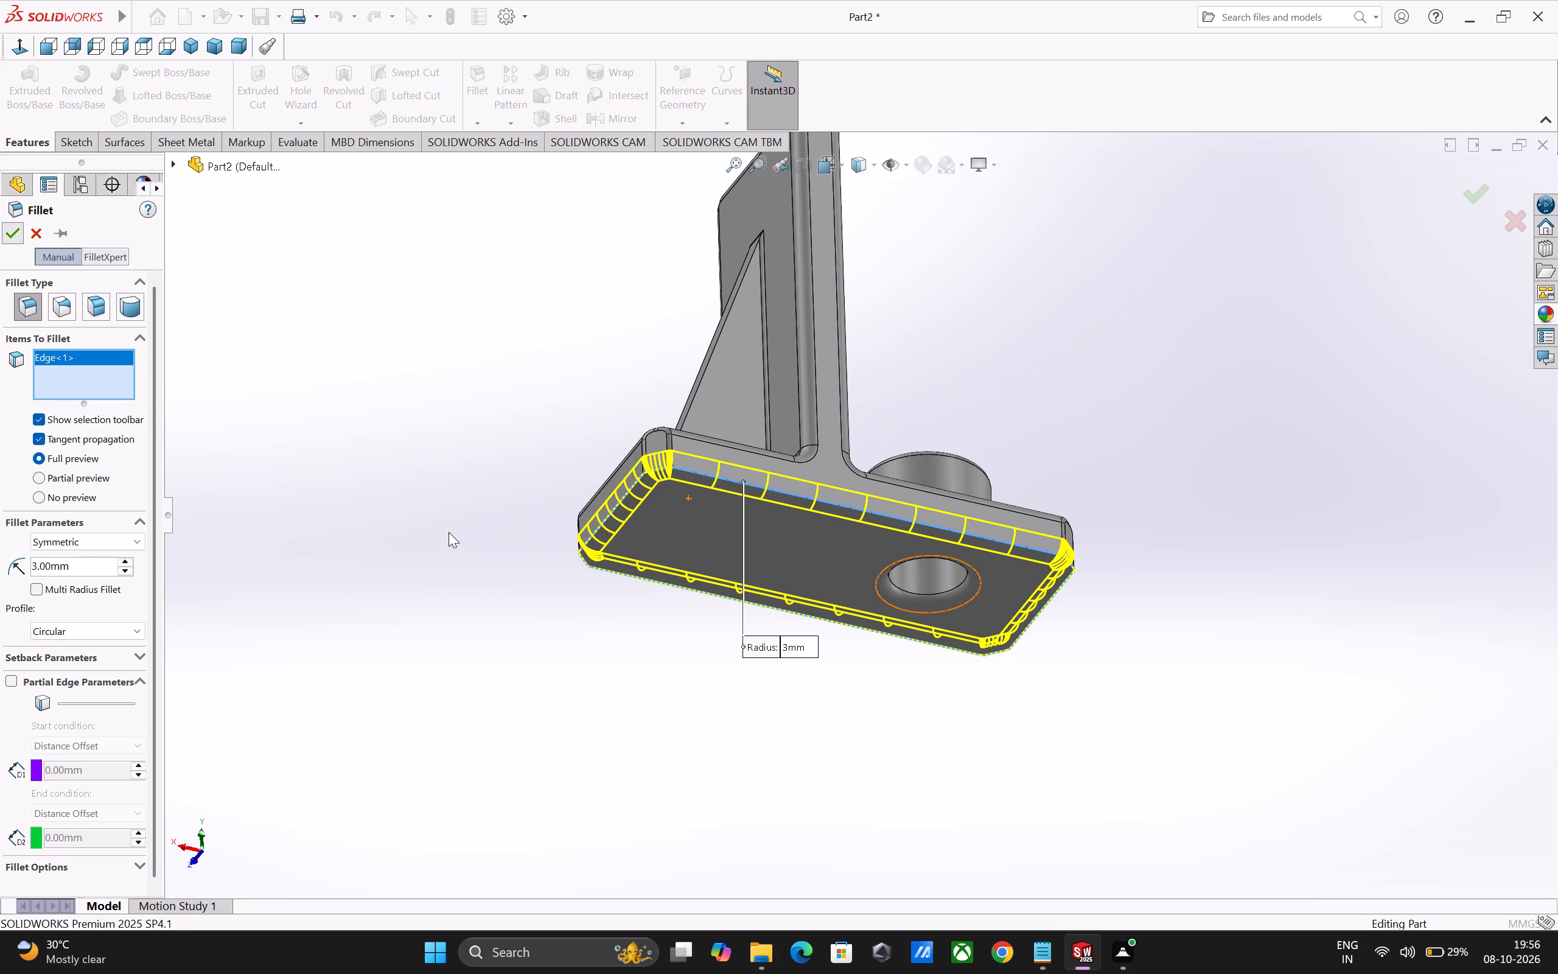
click(498, 545)
middle_drag(479, 482, 473, 703)
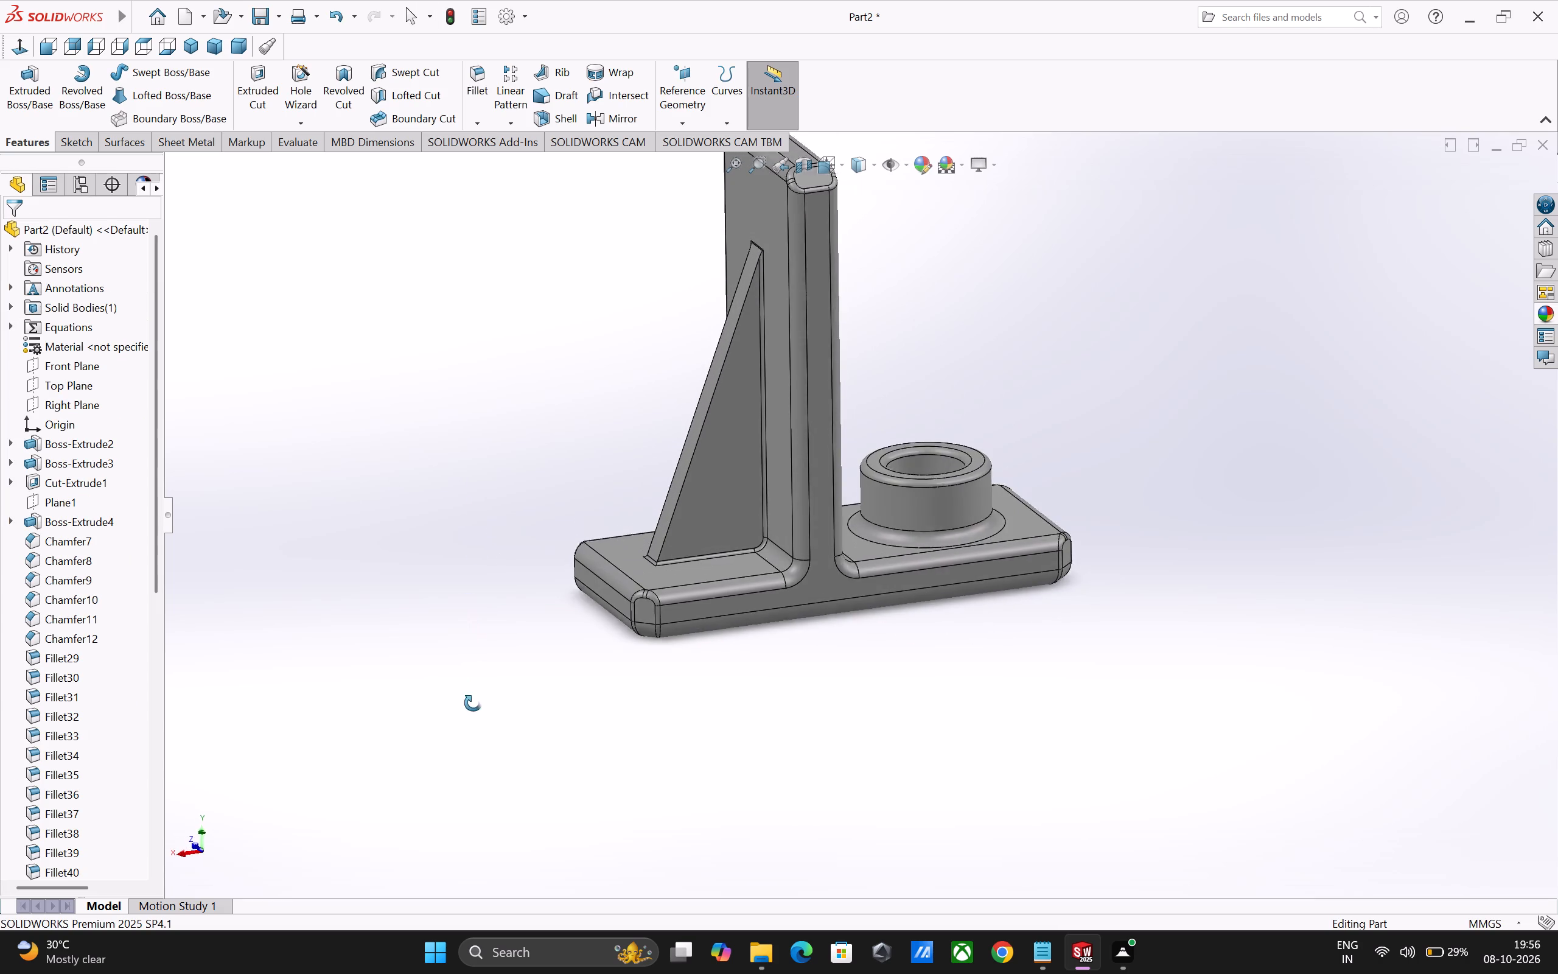
middle_drag(473, 703, 555, 452)
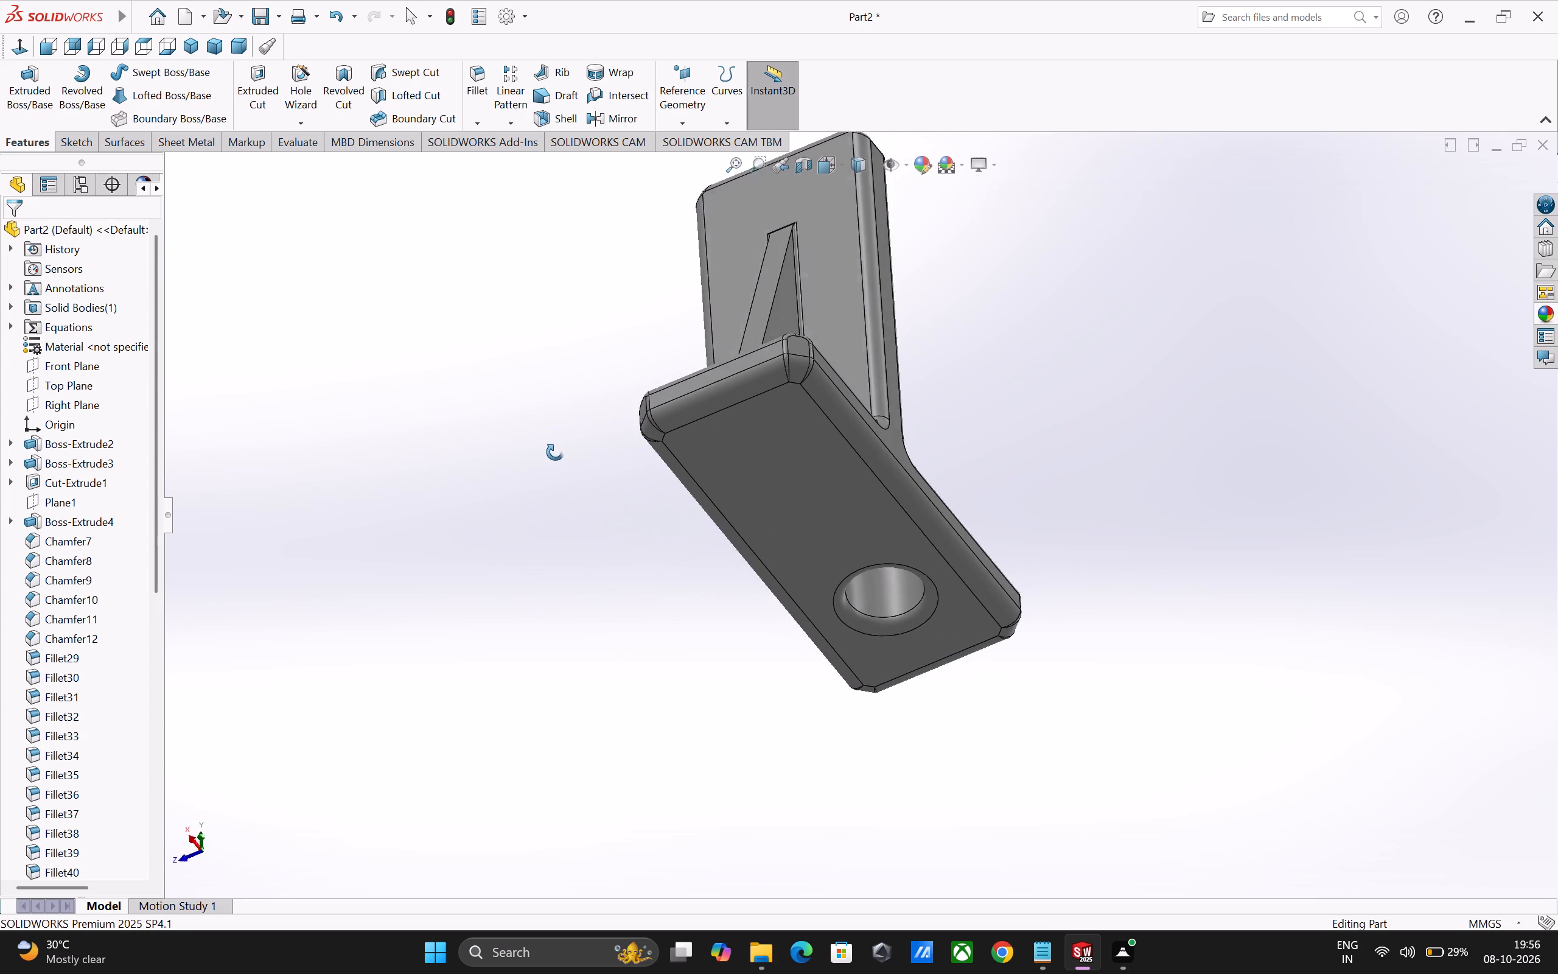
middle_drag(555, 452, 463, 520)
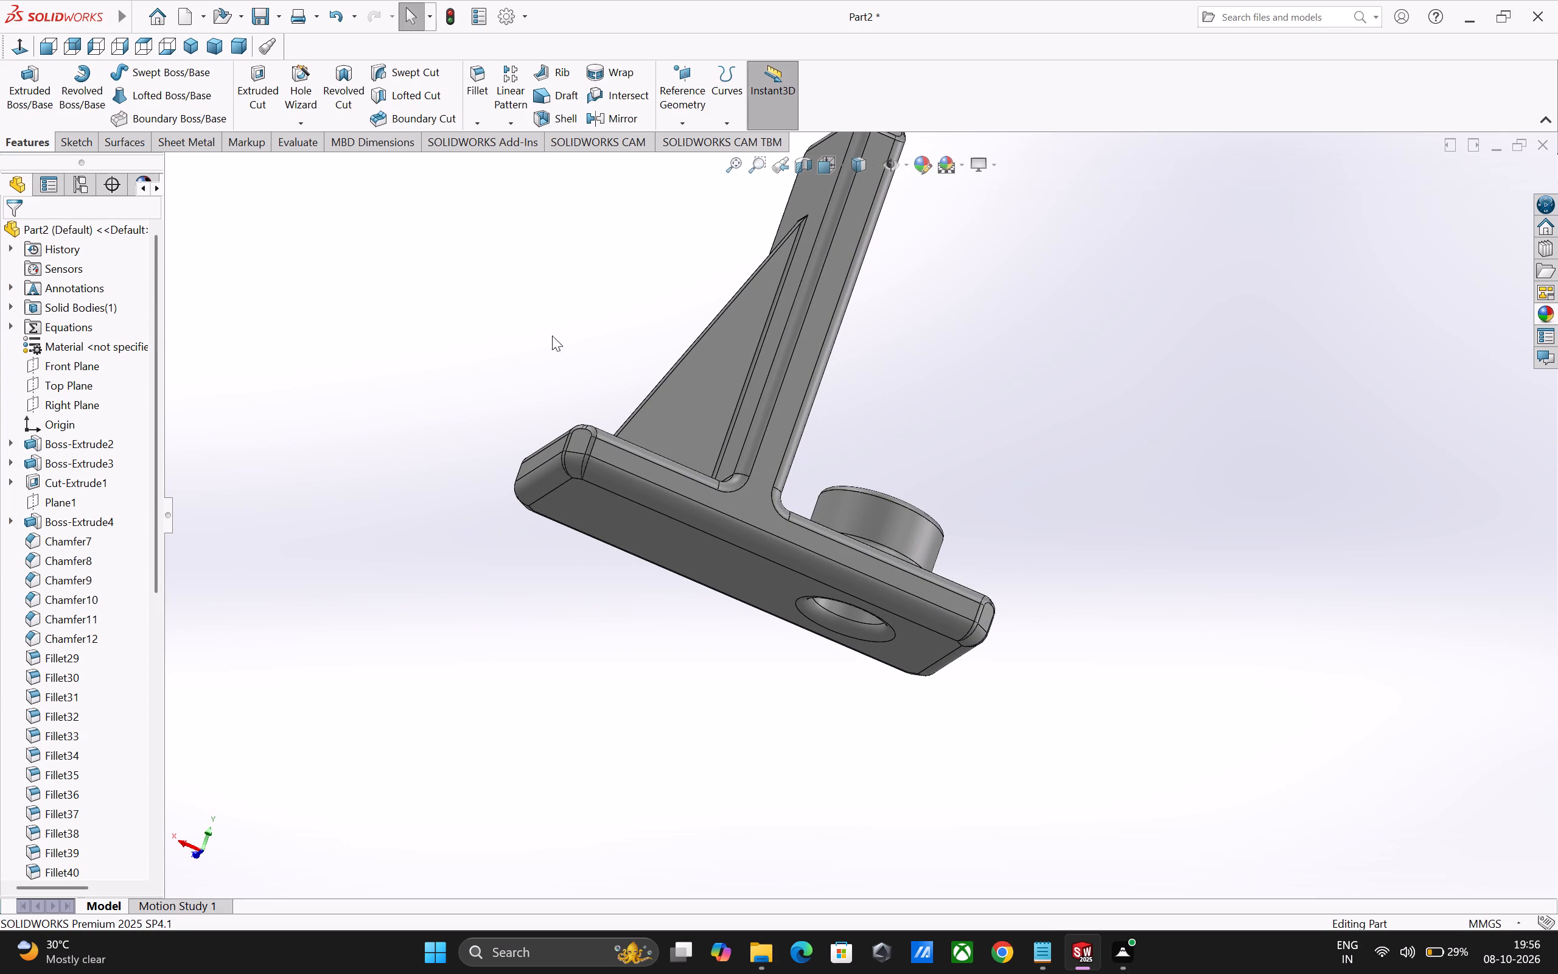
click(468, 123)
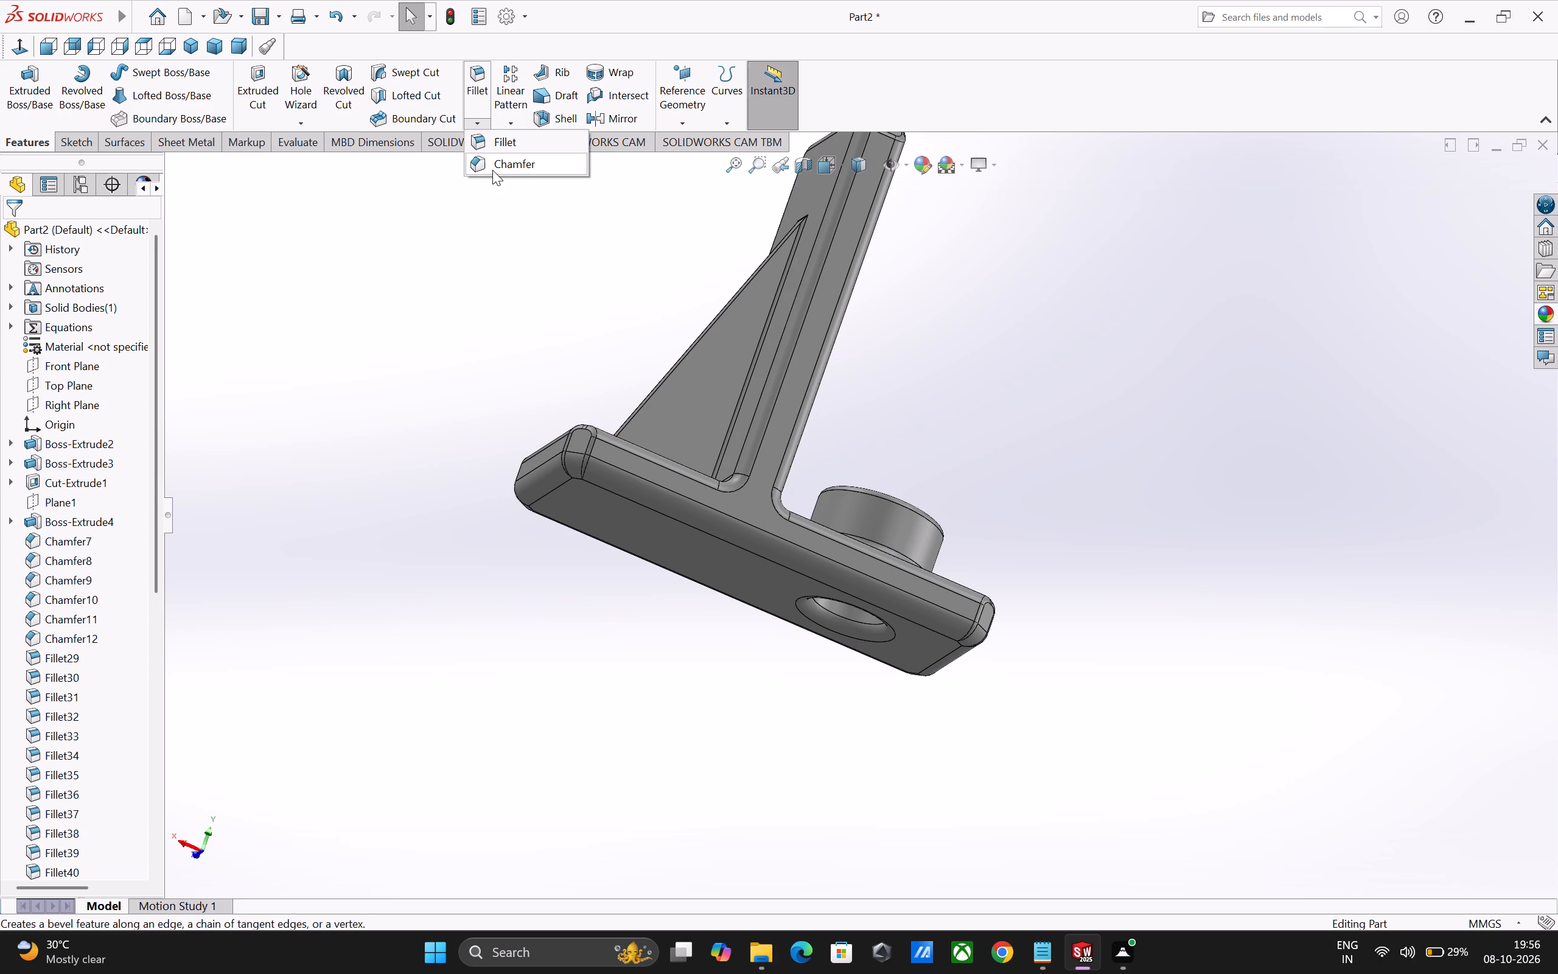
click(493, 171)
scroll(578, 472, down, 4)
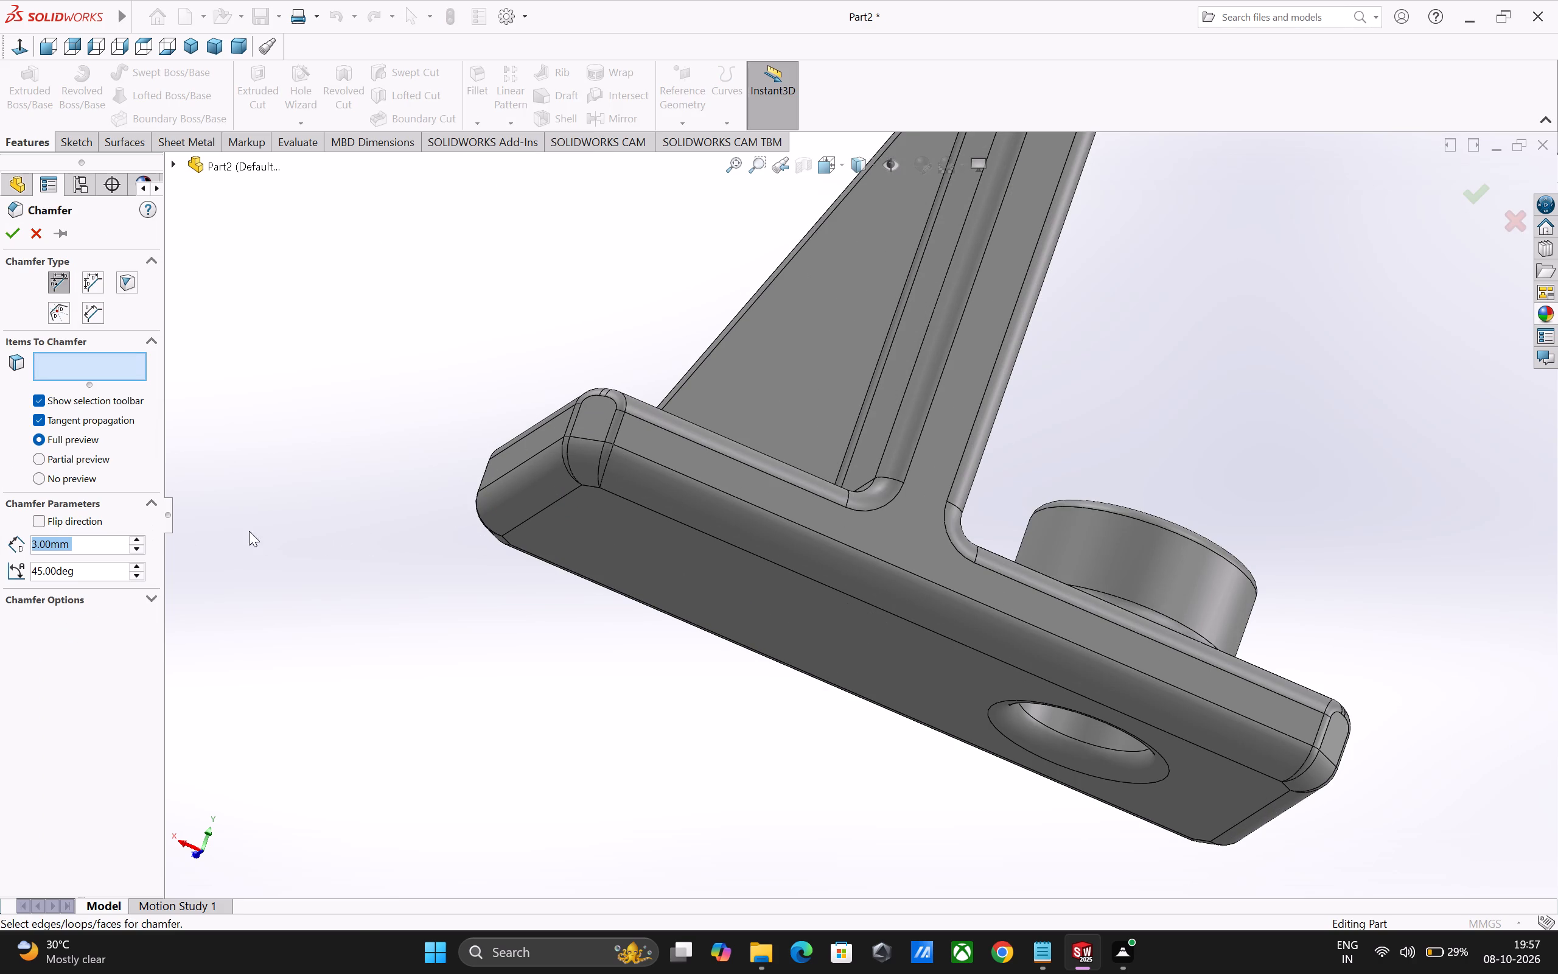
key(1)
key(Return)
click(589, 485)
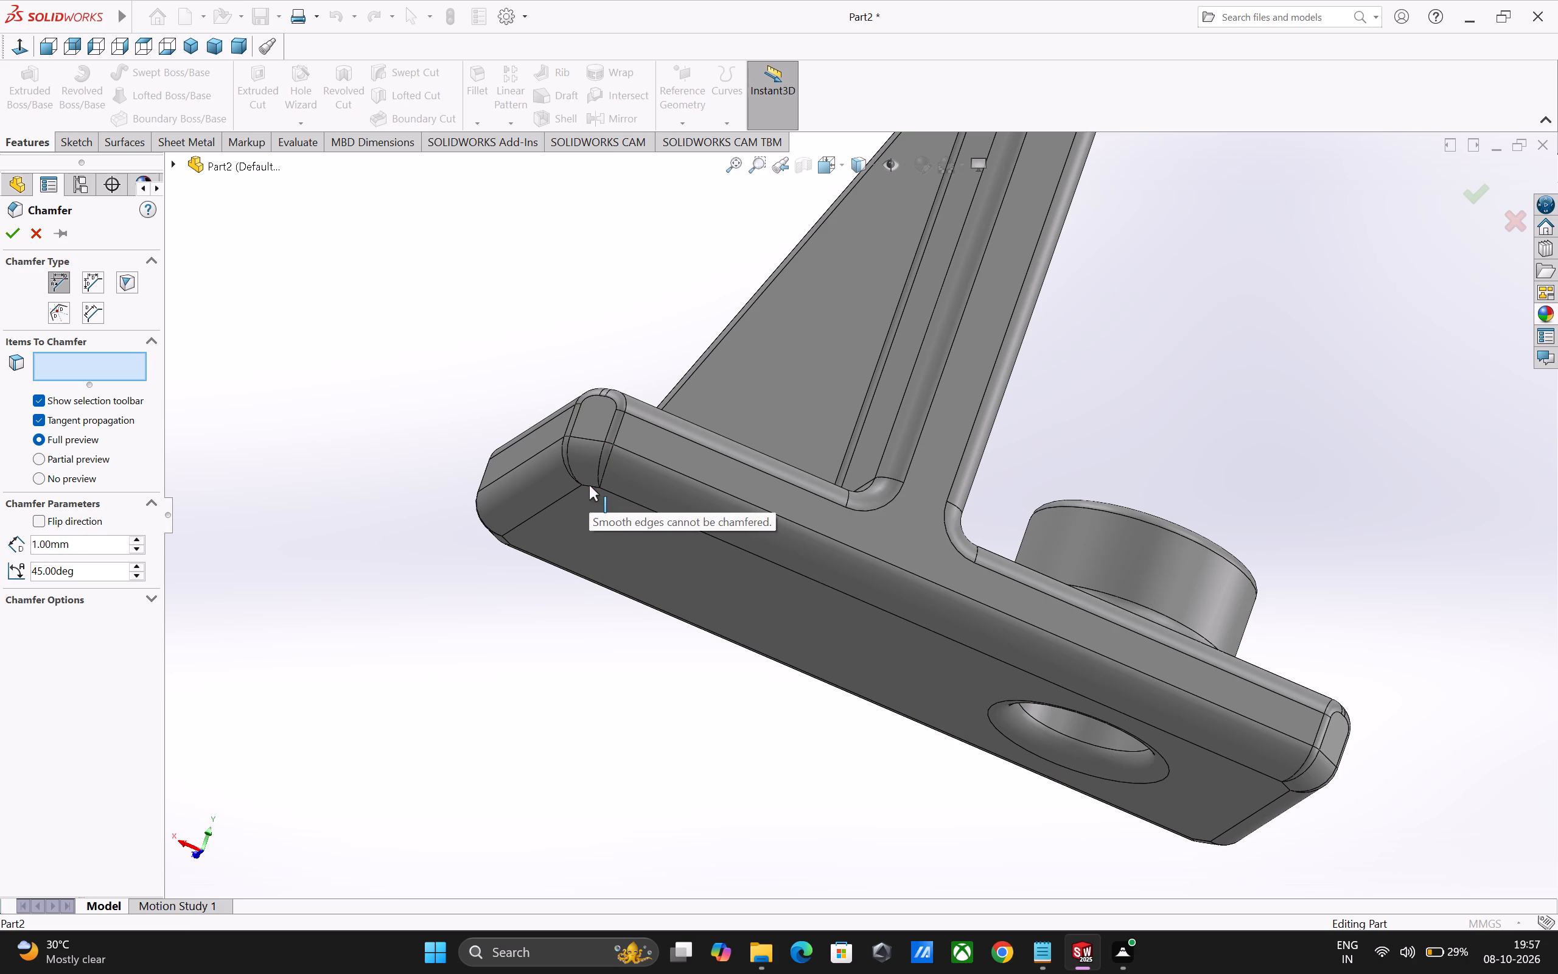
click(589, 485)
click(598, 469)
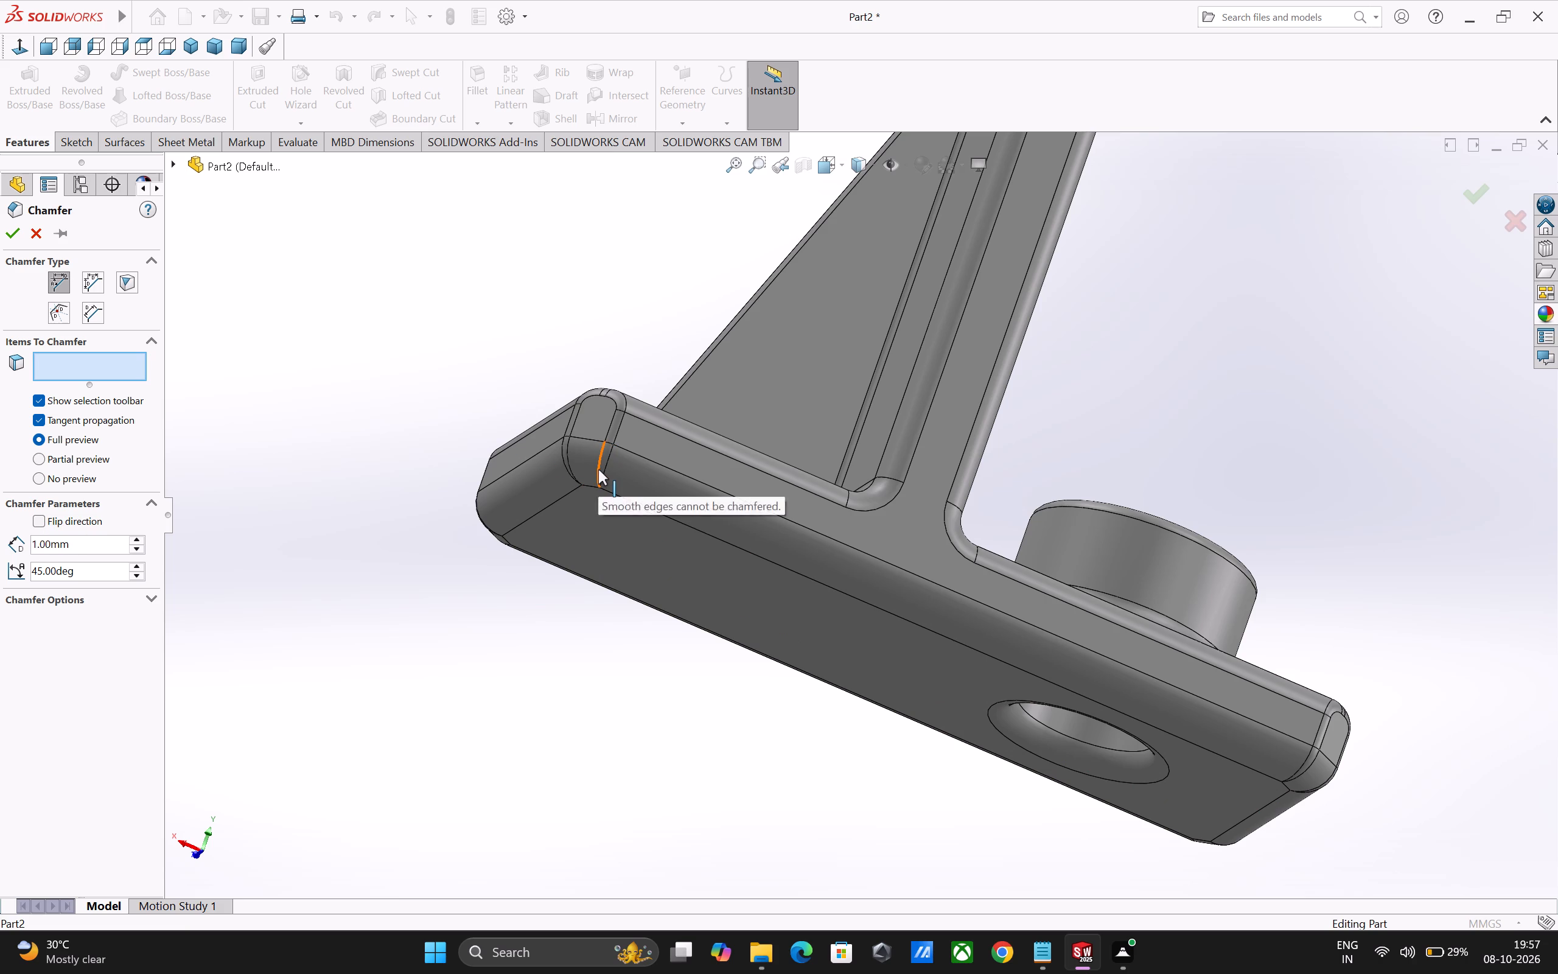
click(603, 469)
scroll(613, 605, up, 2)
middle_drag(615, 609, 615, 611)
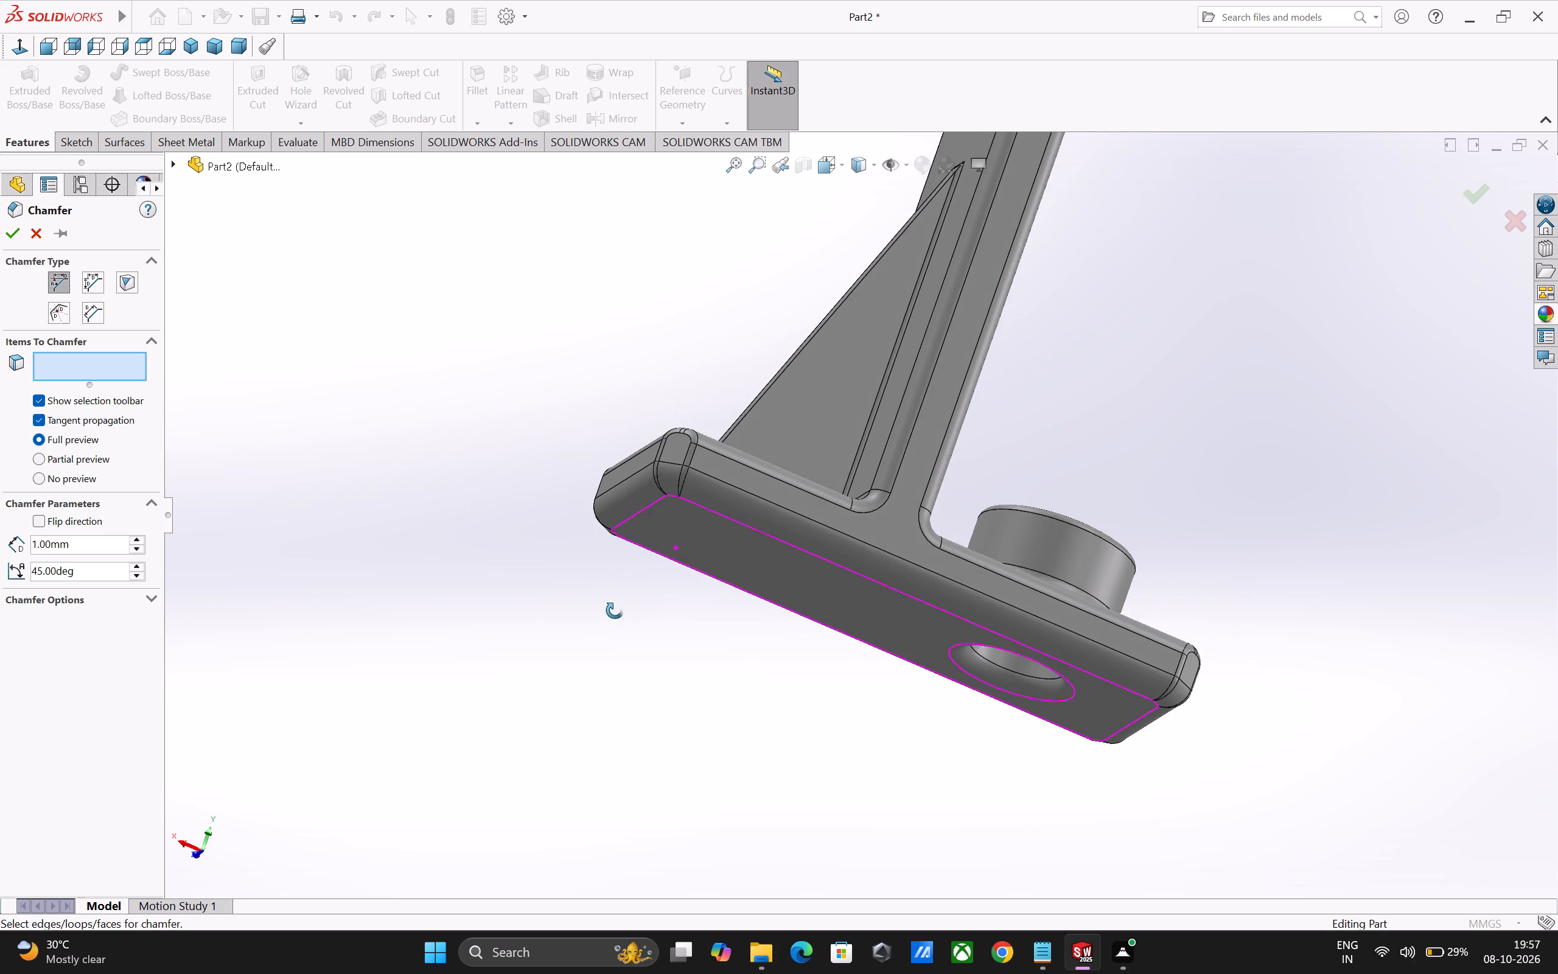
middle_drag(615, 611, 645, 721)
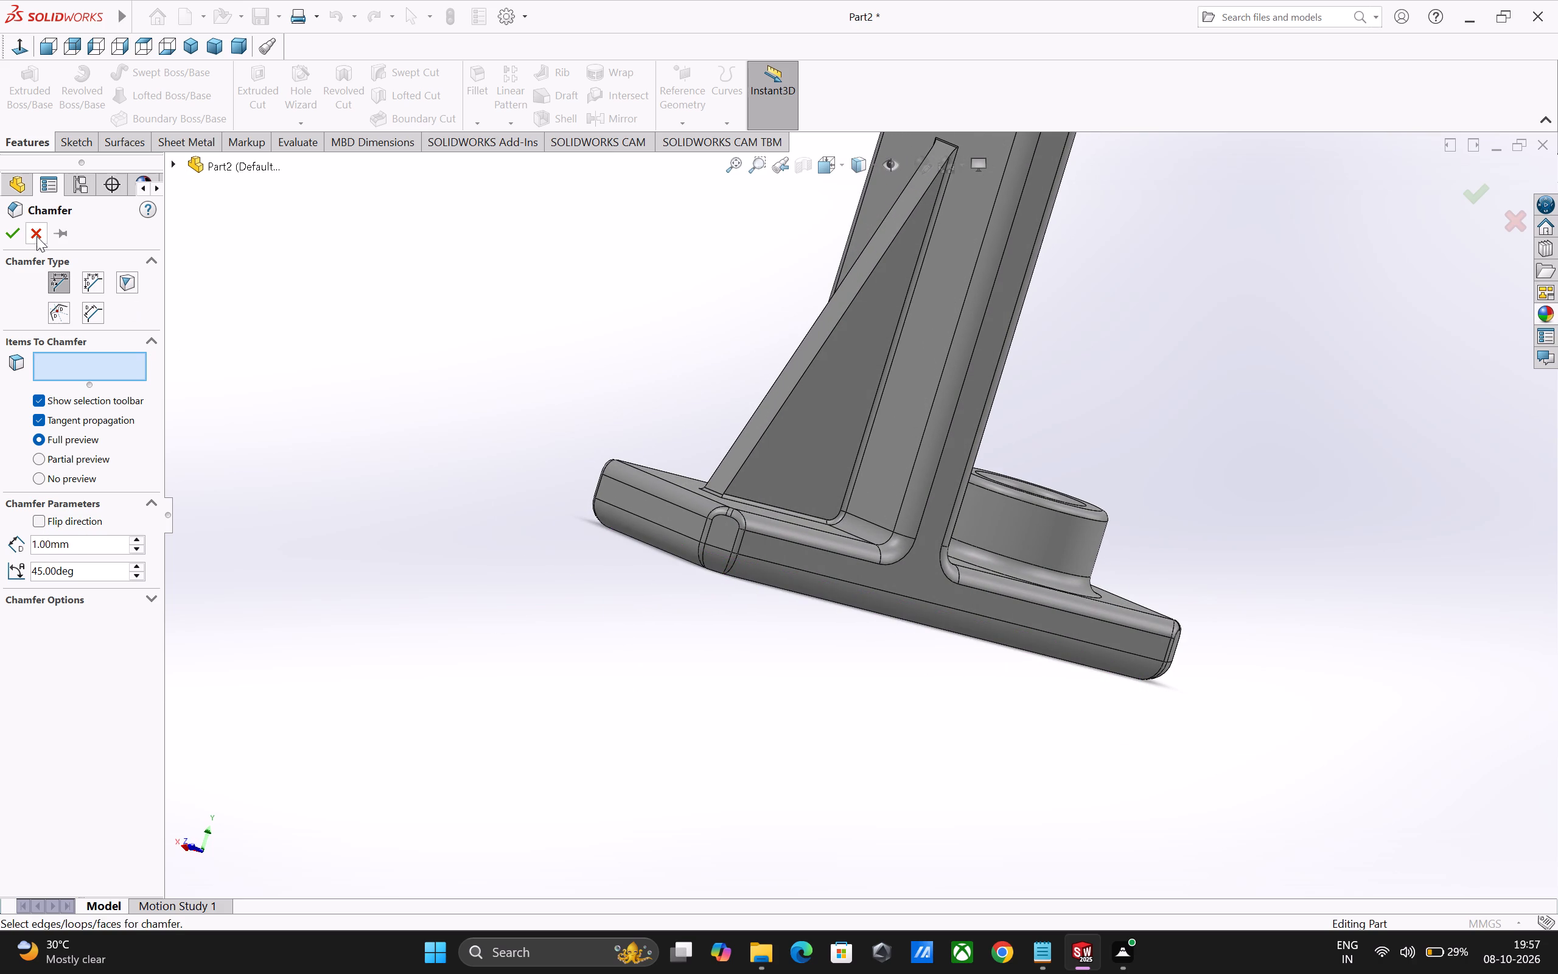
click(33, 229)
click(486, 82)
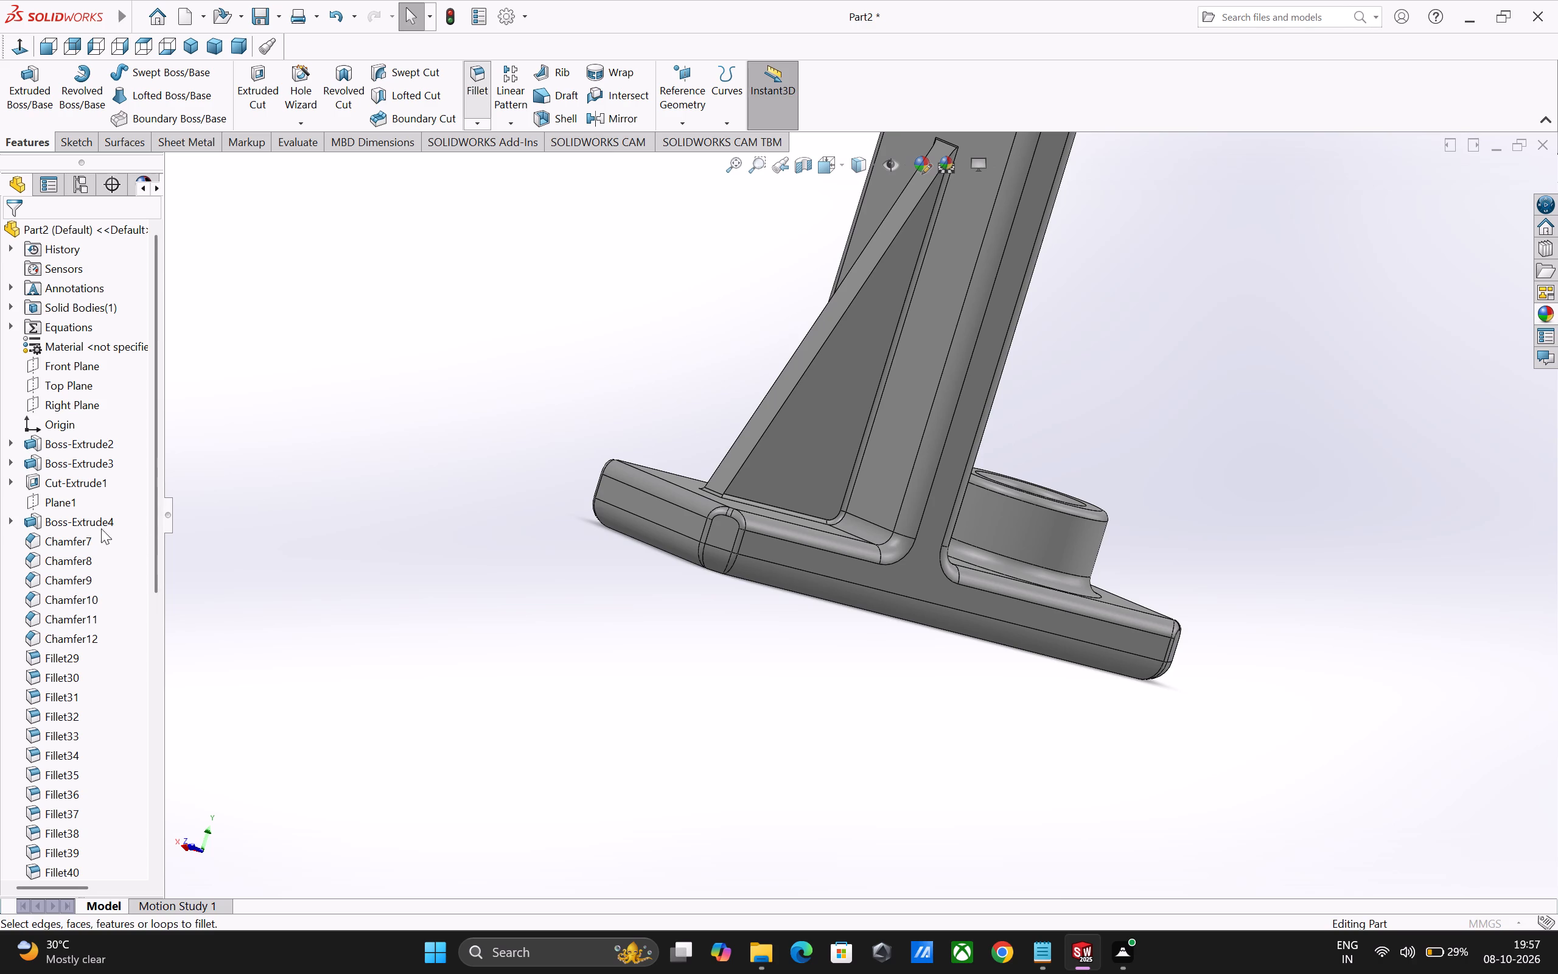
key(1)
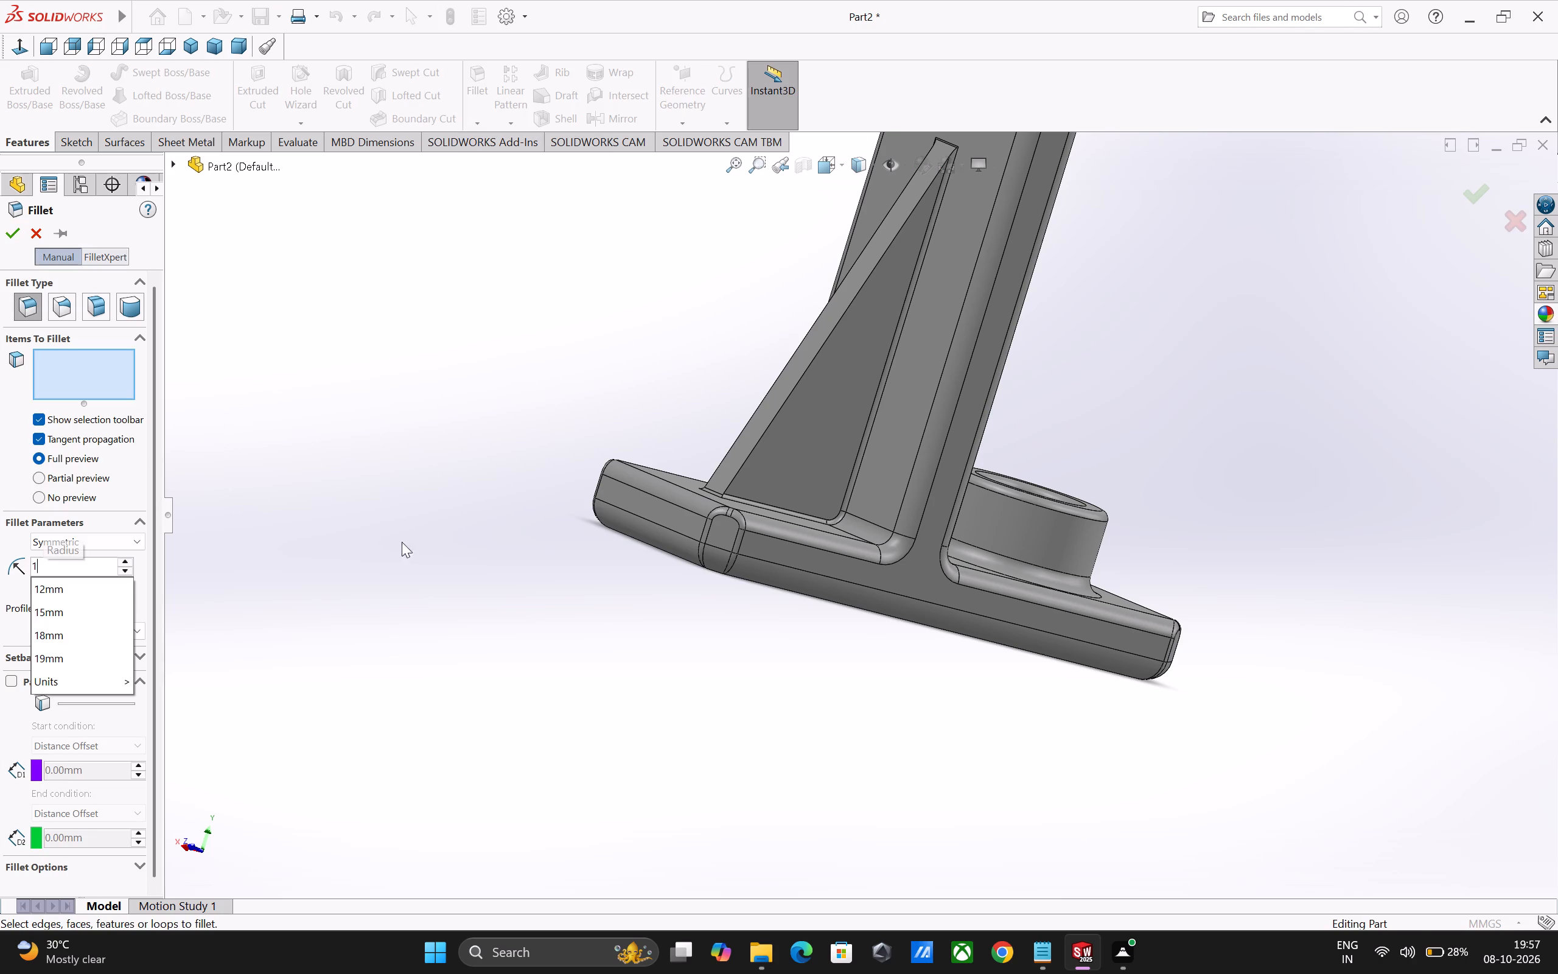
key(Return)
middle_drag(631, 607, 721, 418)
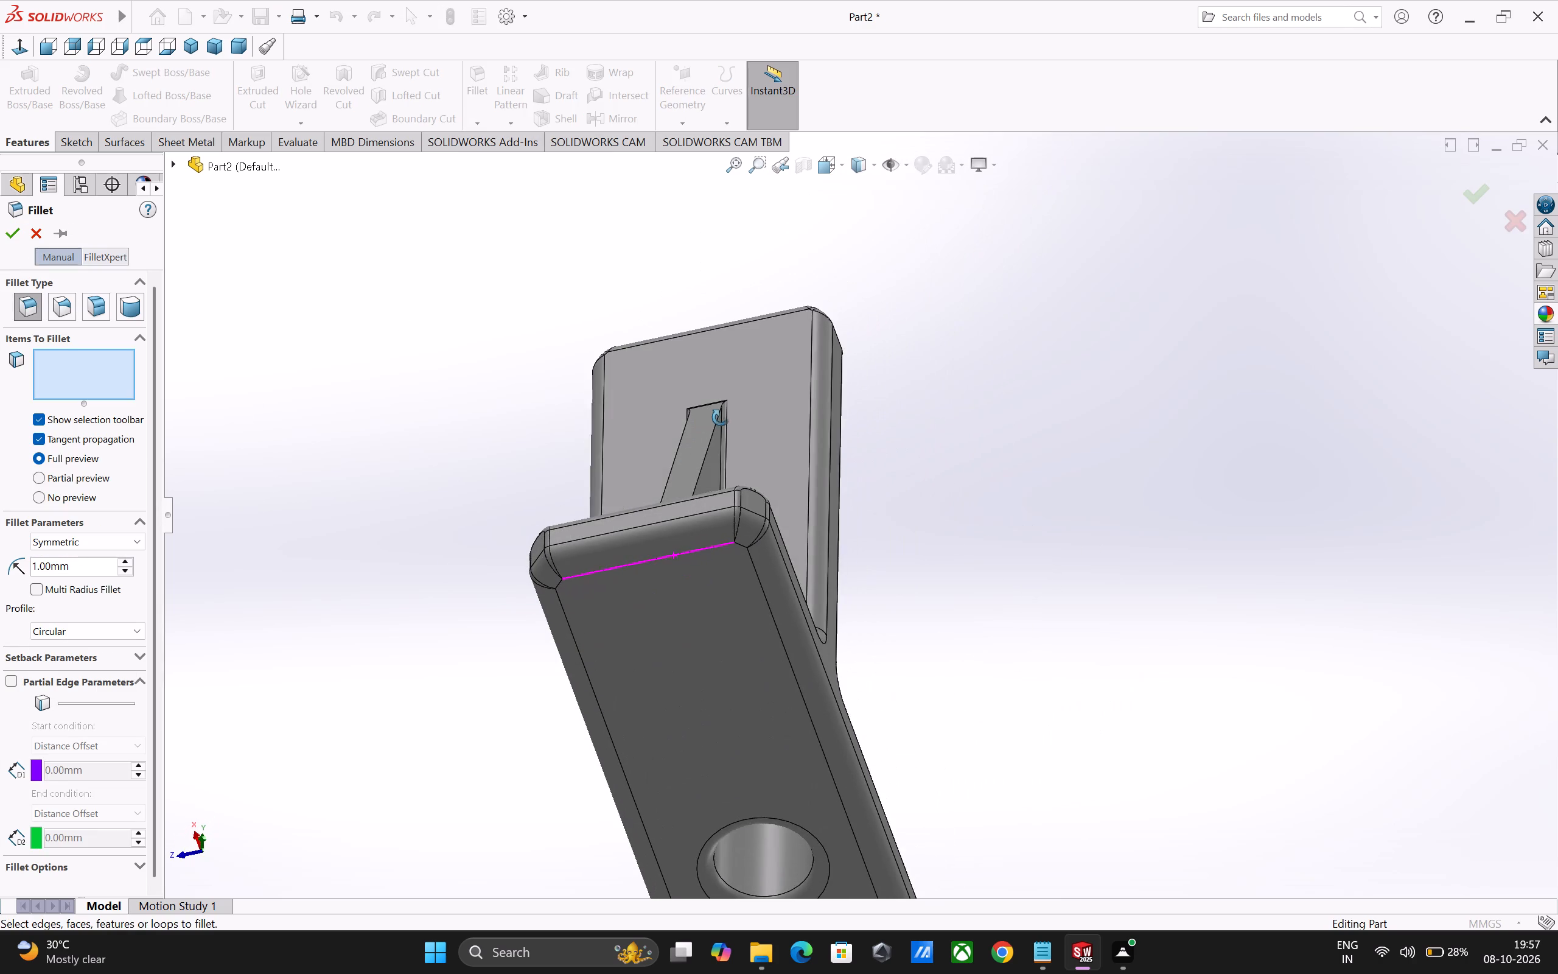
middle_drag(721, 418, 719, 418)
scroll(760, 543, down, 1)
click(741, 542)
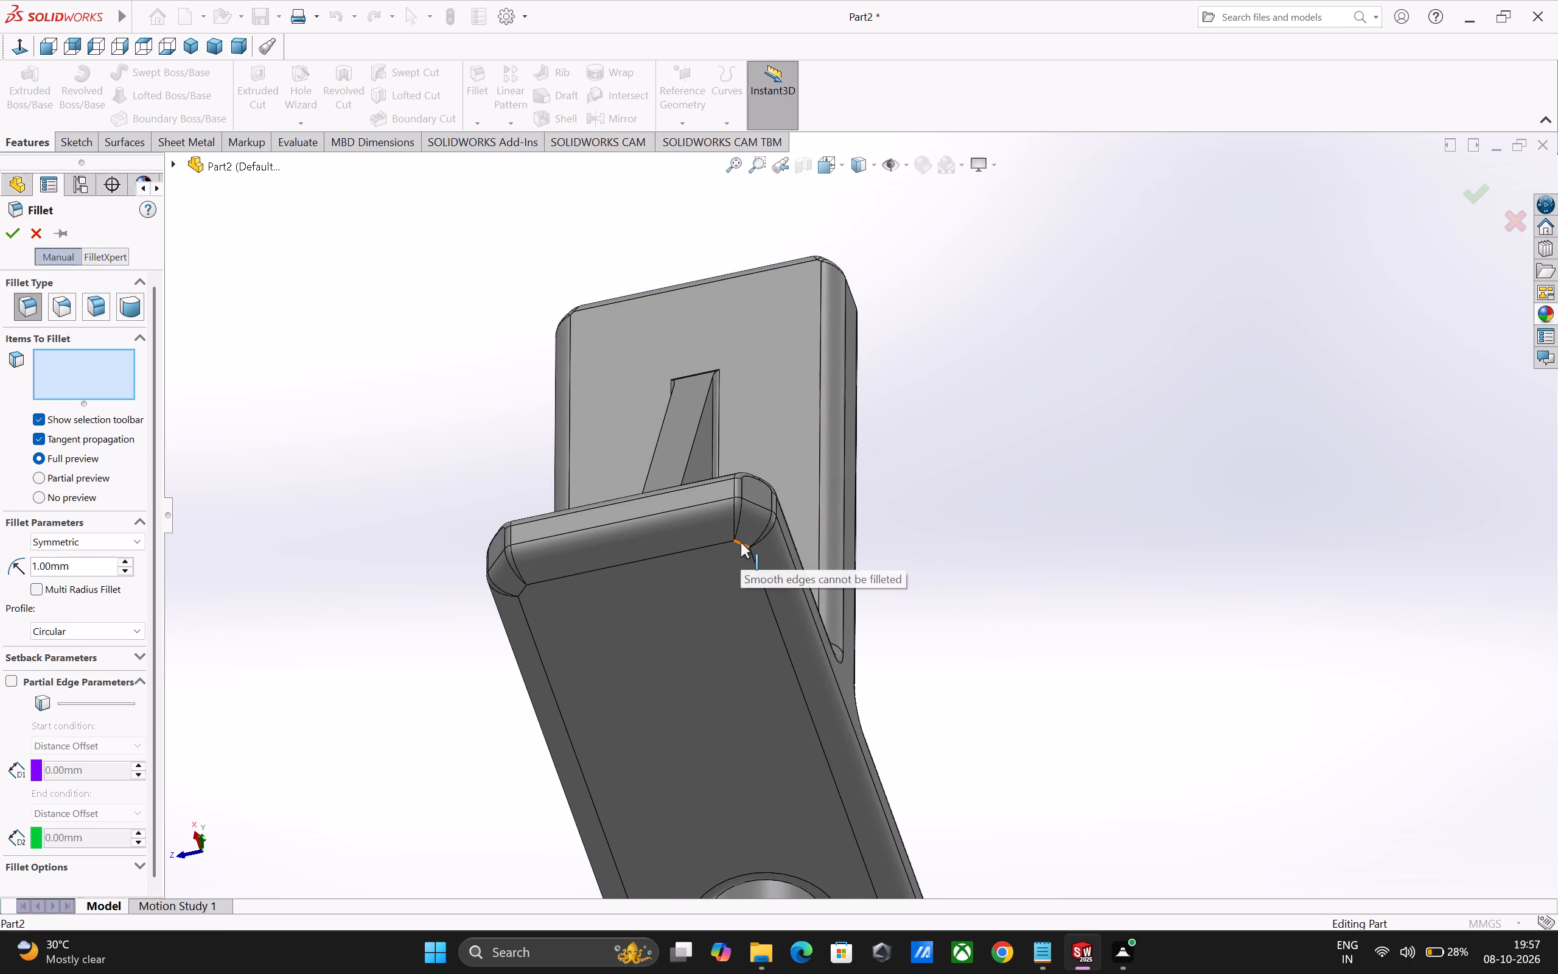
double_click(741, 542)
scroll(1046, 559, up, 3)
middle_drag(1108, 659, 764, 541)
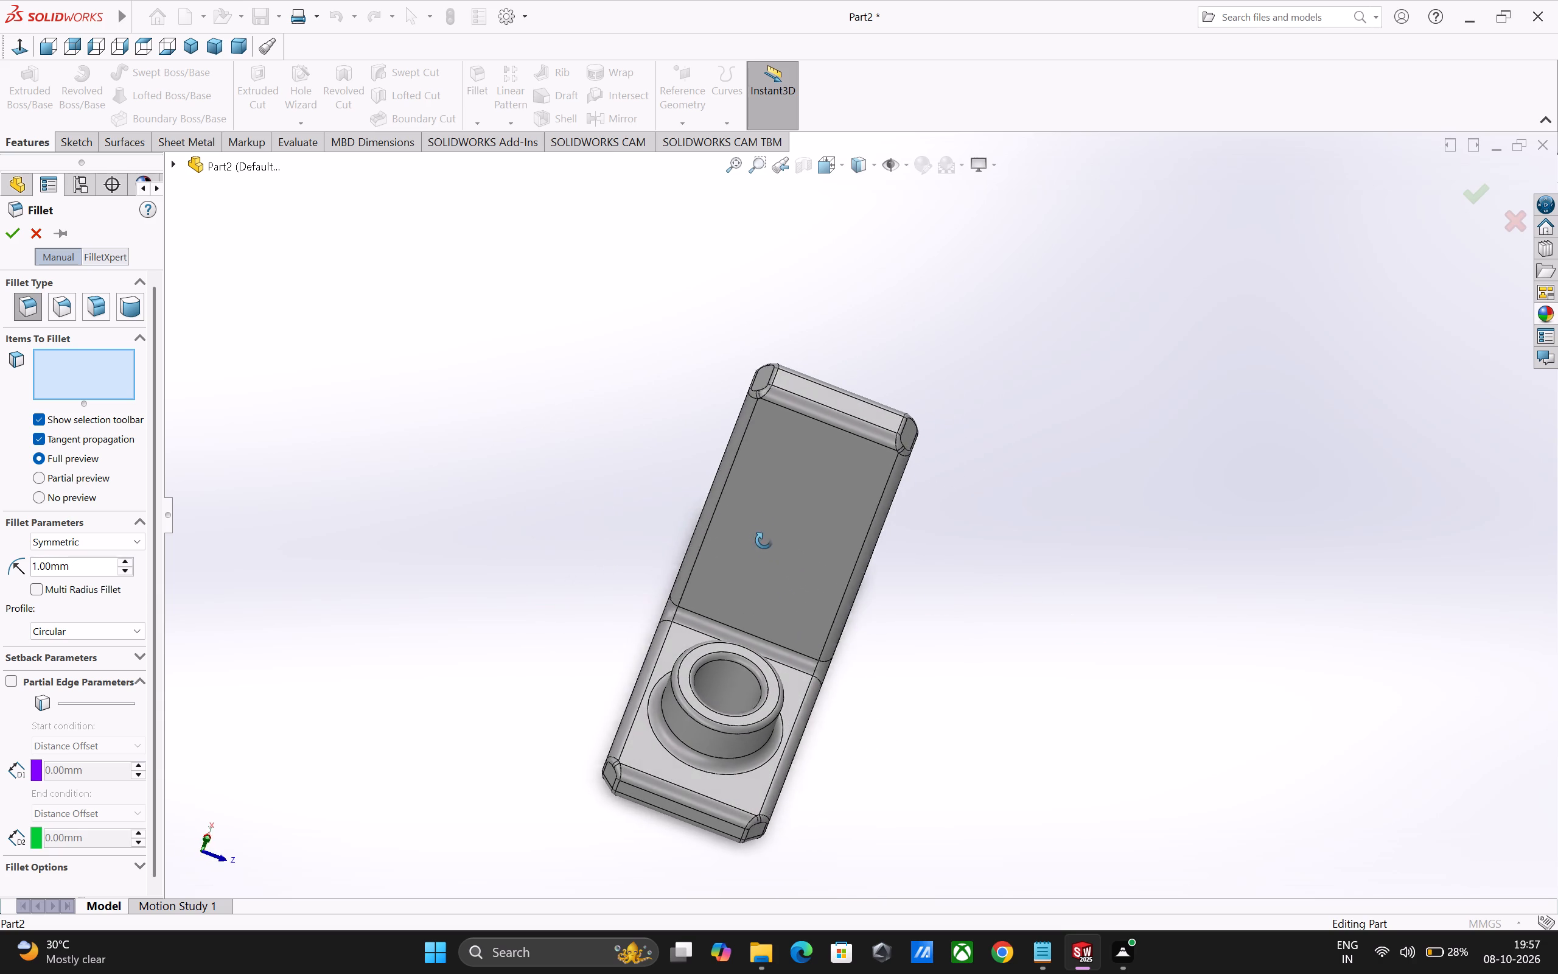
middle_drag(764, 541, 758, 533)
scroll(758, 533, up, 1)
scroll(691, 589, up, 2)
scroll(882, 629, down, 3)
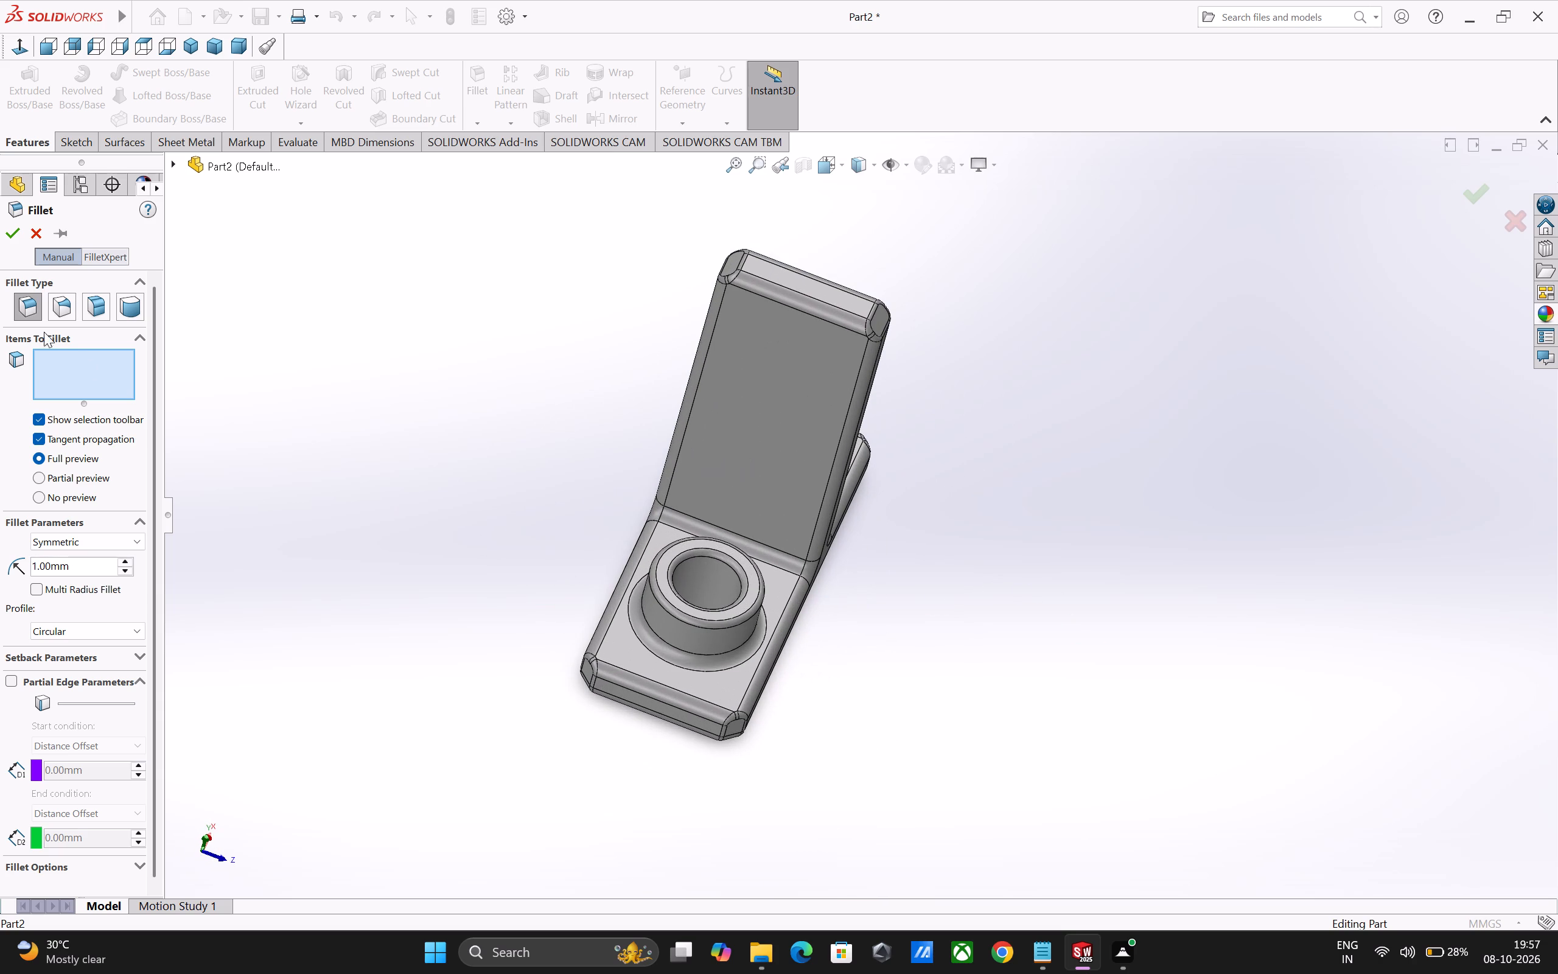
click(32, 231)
Examine the bracket from all sides, including the ring boss, triangular rib, rounded edges and underside of the base.
scroll(929, 615, down, 1)
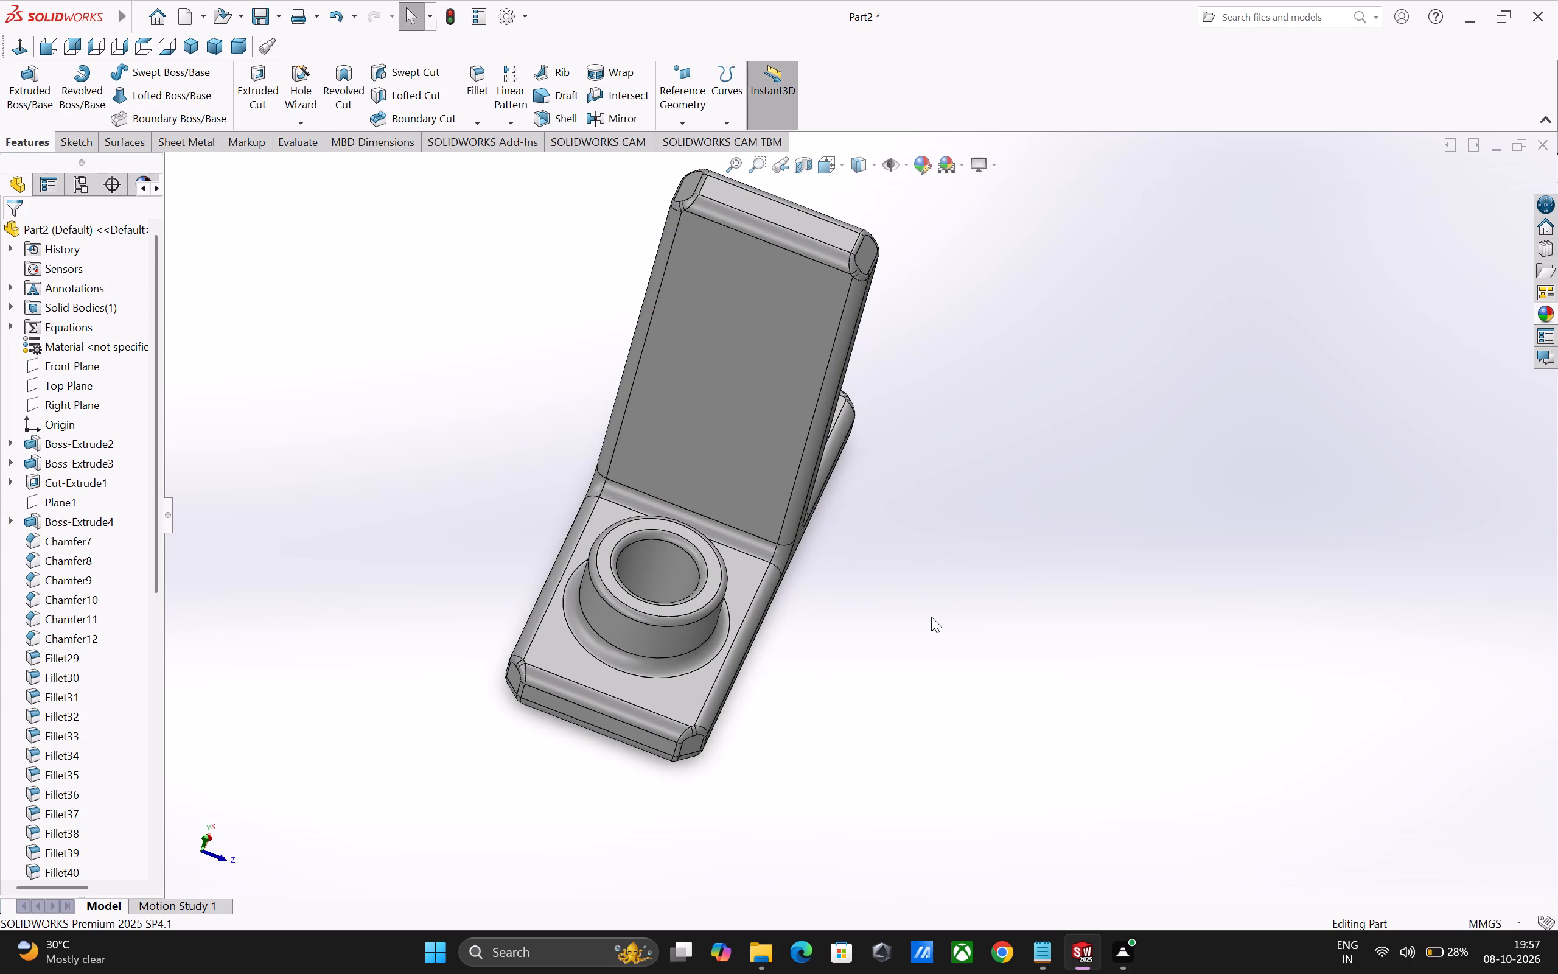
middle_drag(951, 651, 809, 776)
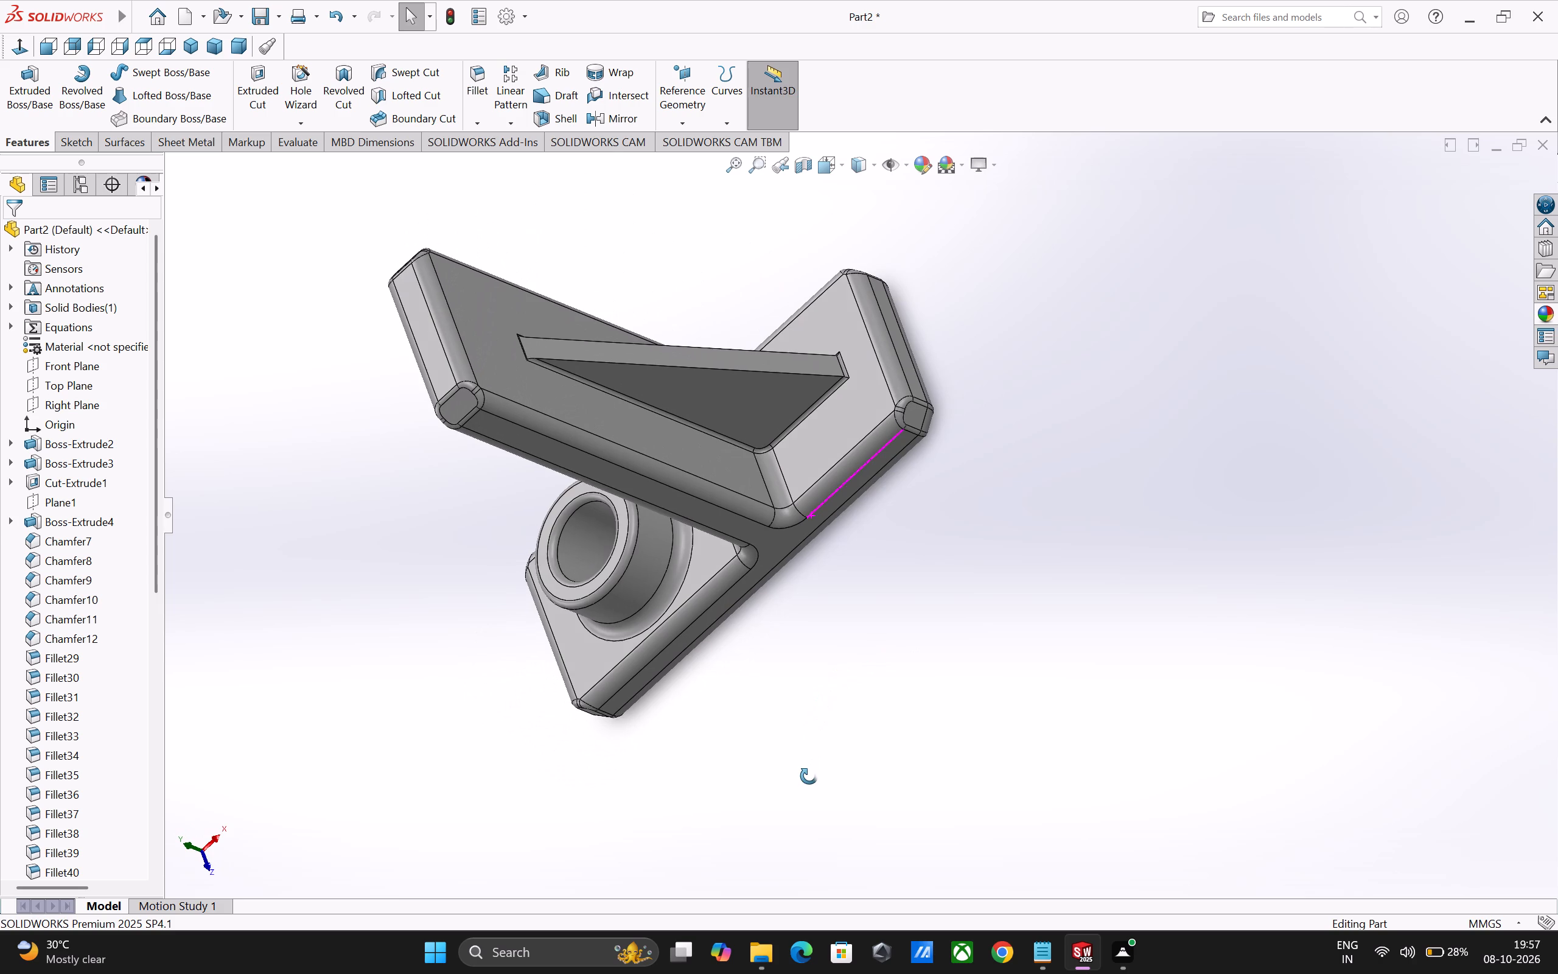
middle_drag(809, 776, 809, 773)
middle_drag(1032, 566, 1127, 648)
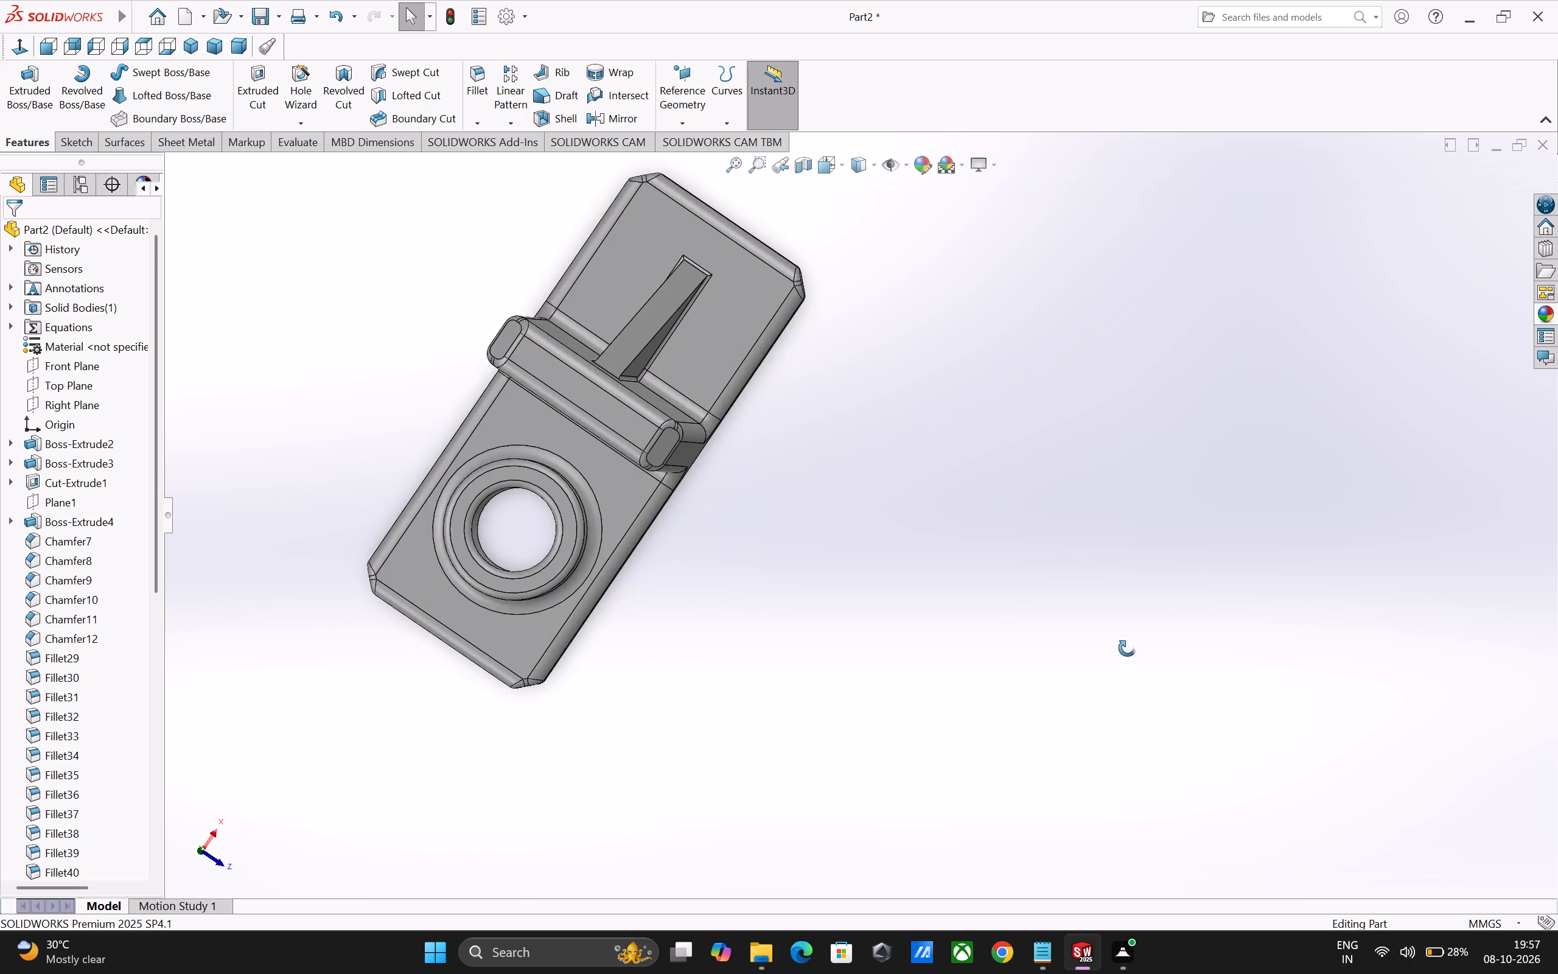
middle_drag(1127, 648, 1078, 656)
scroll(952, 663, up, 1)
middle_drag(953, 659, 1188, 492)
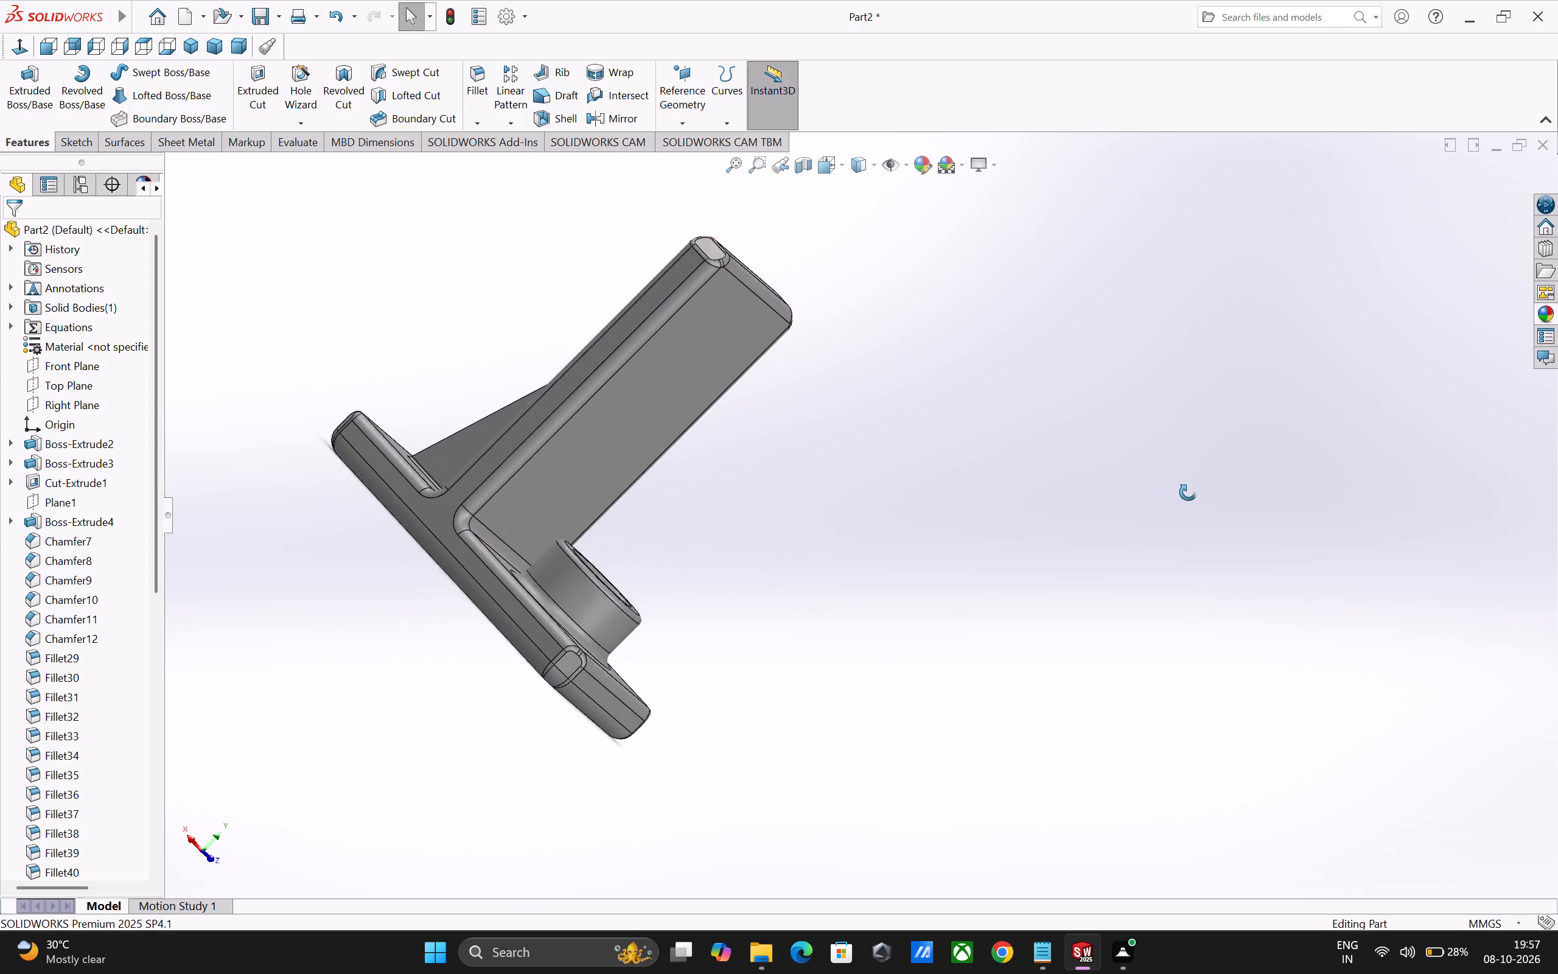
middle_drag(1188, 492, 949, 413)
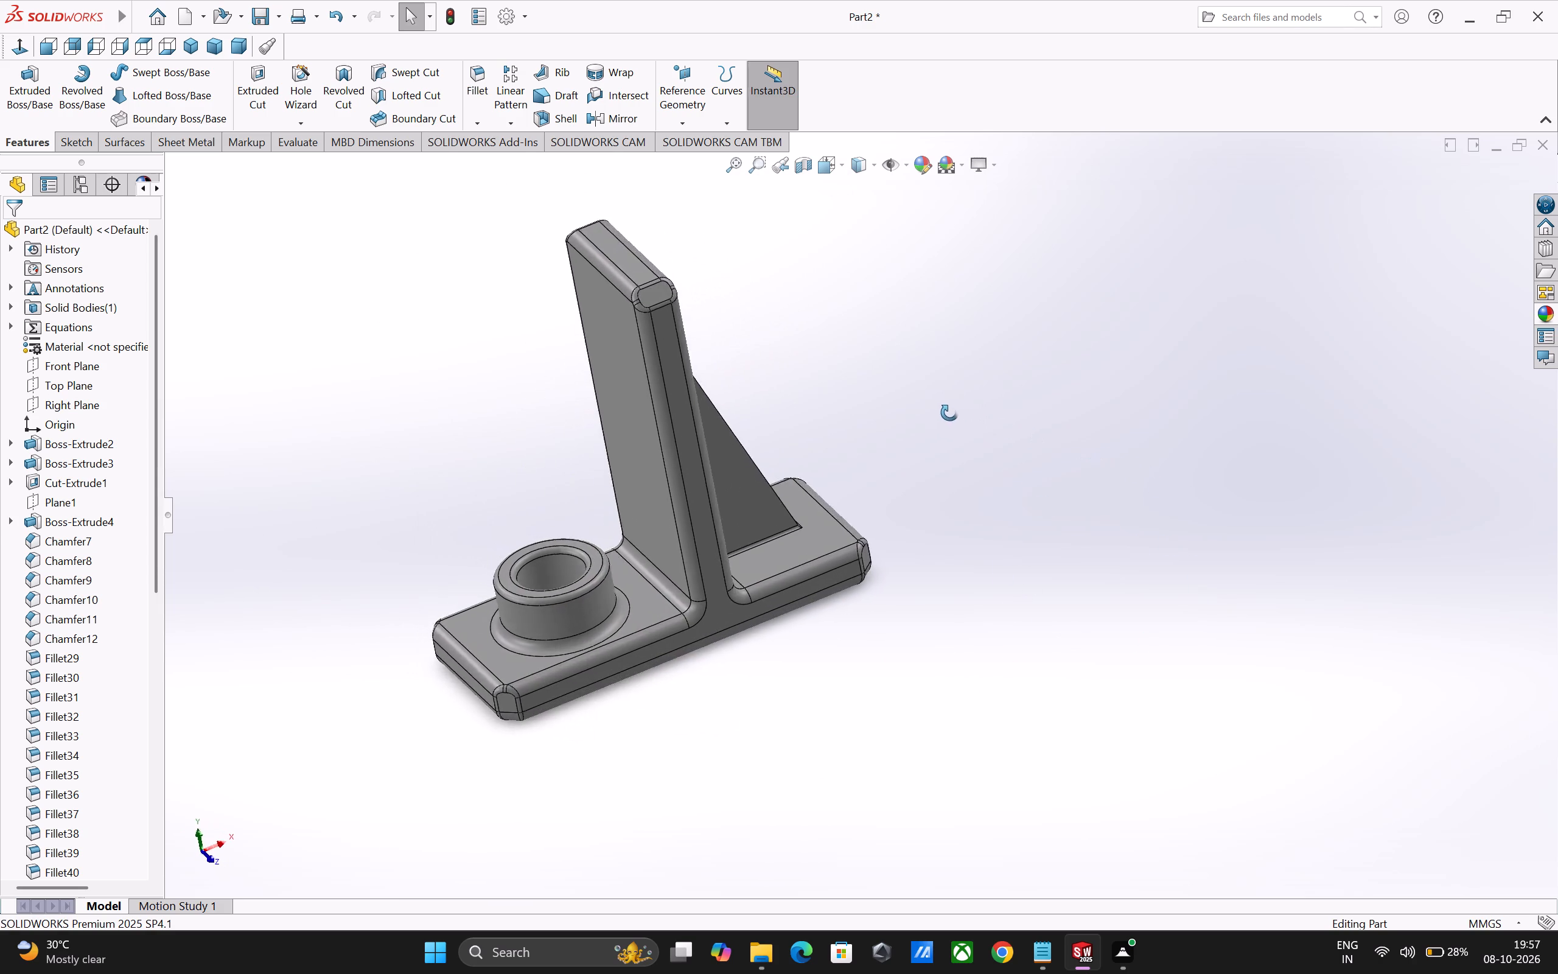
middle_drag(949, 413, 895, 503)
scroll(896, 539, up, 2)
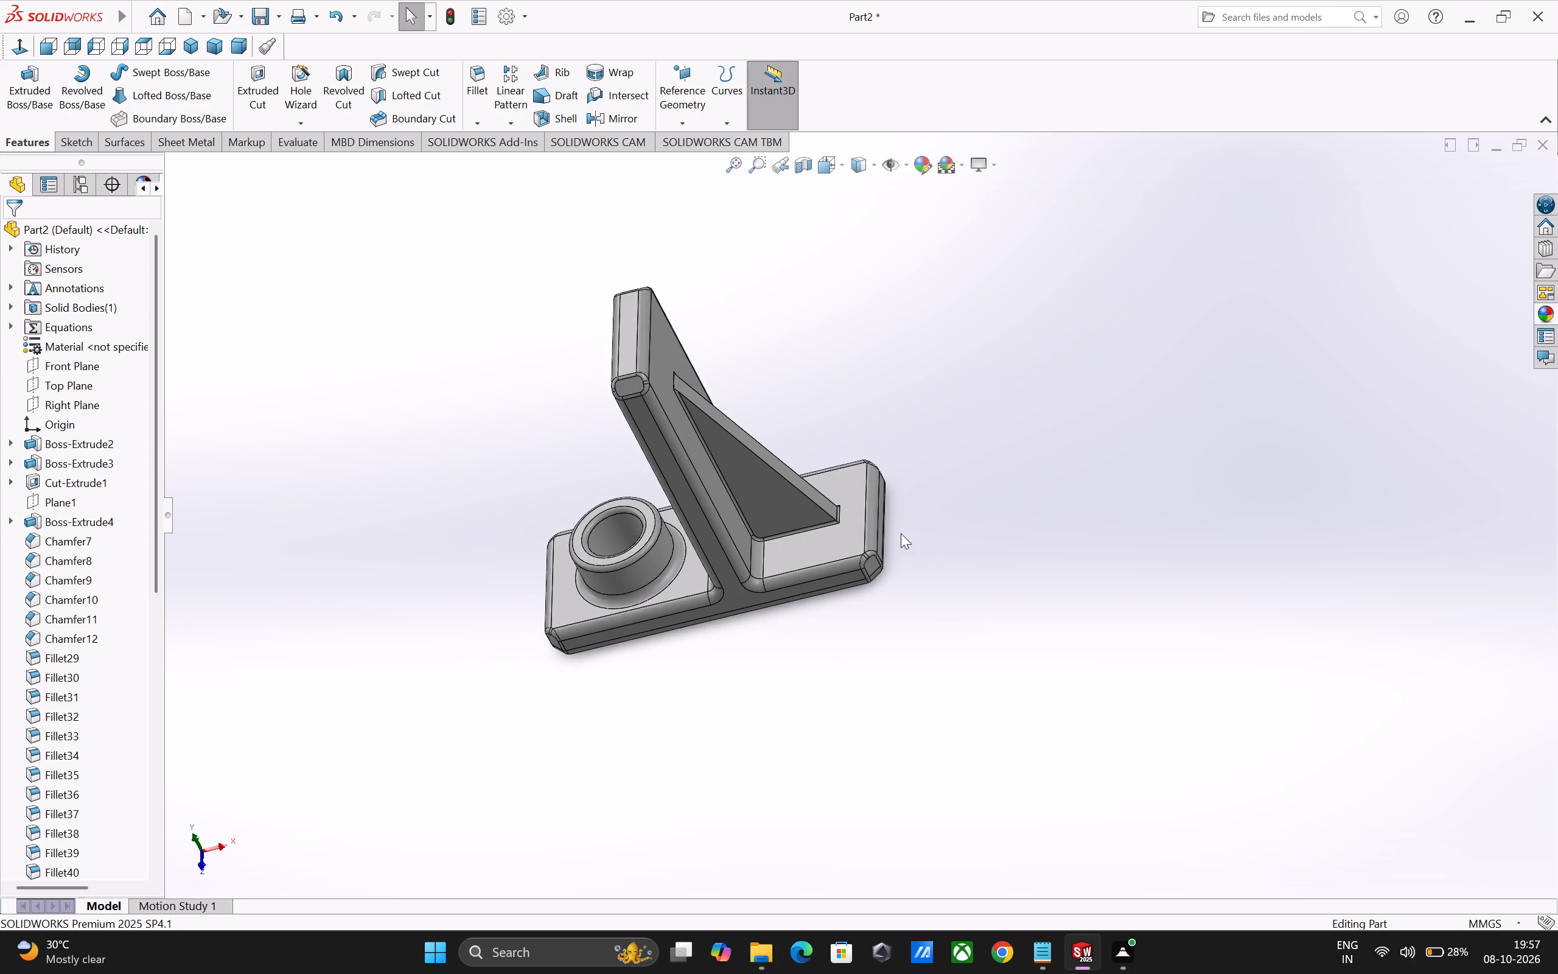
scroll(901, 533, up, 2)
scroll(798, 466, down, 6)
middle_drag(1368, 640, 1046, 766)
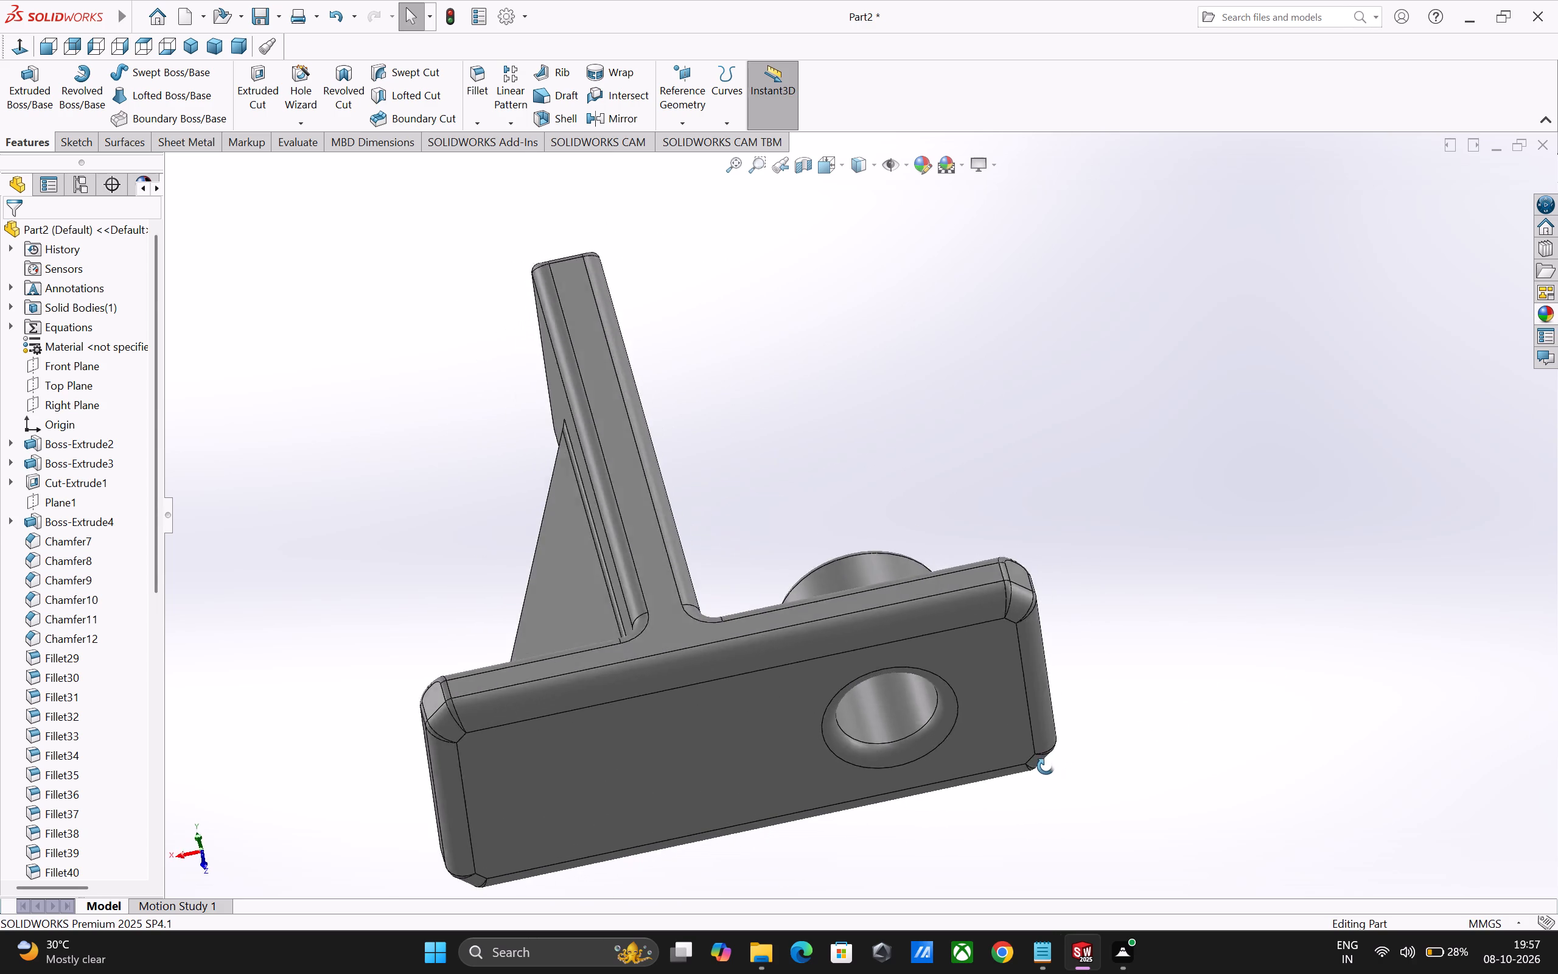
middle_drag(1046, 766, 1363, 594)
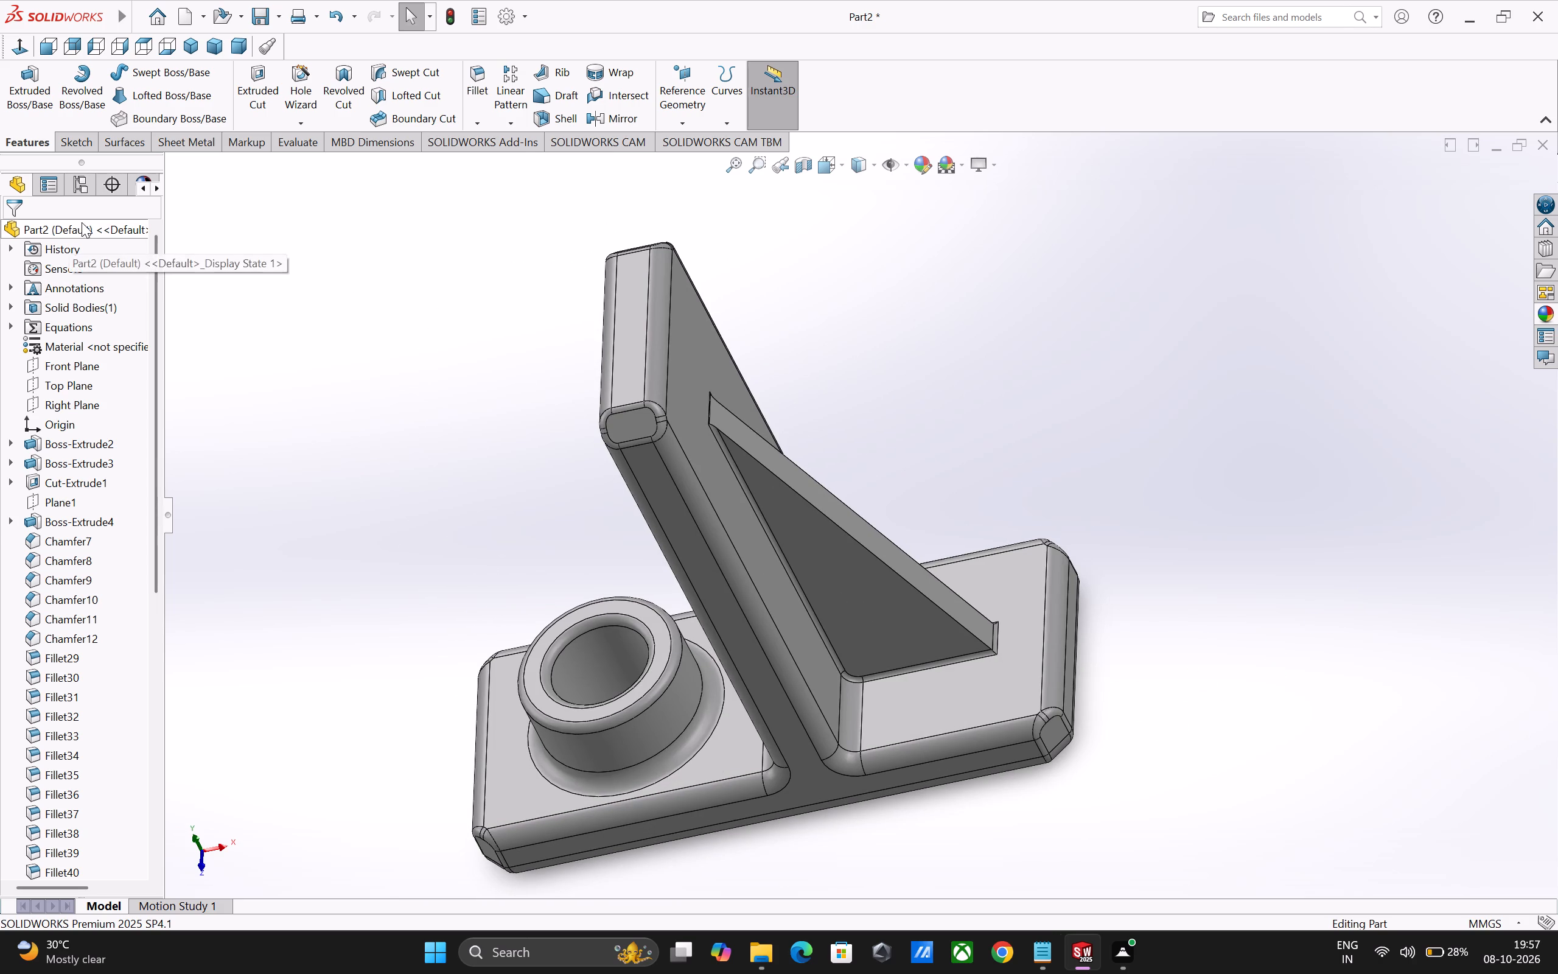
Edit the whole part's polished zinc appearance, trying mint, black and darker greys before setting the colour to grey RGB 192, 192, 192.
drag(82, 228, 94, 229)
click(920, 168)
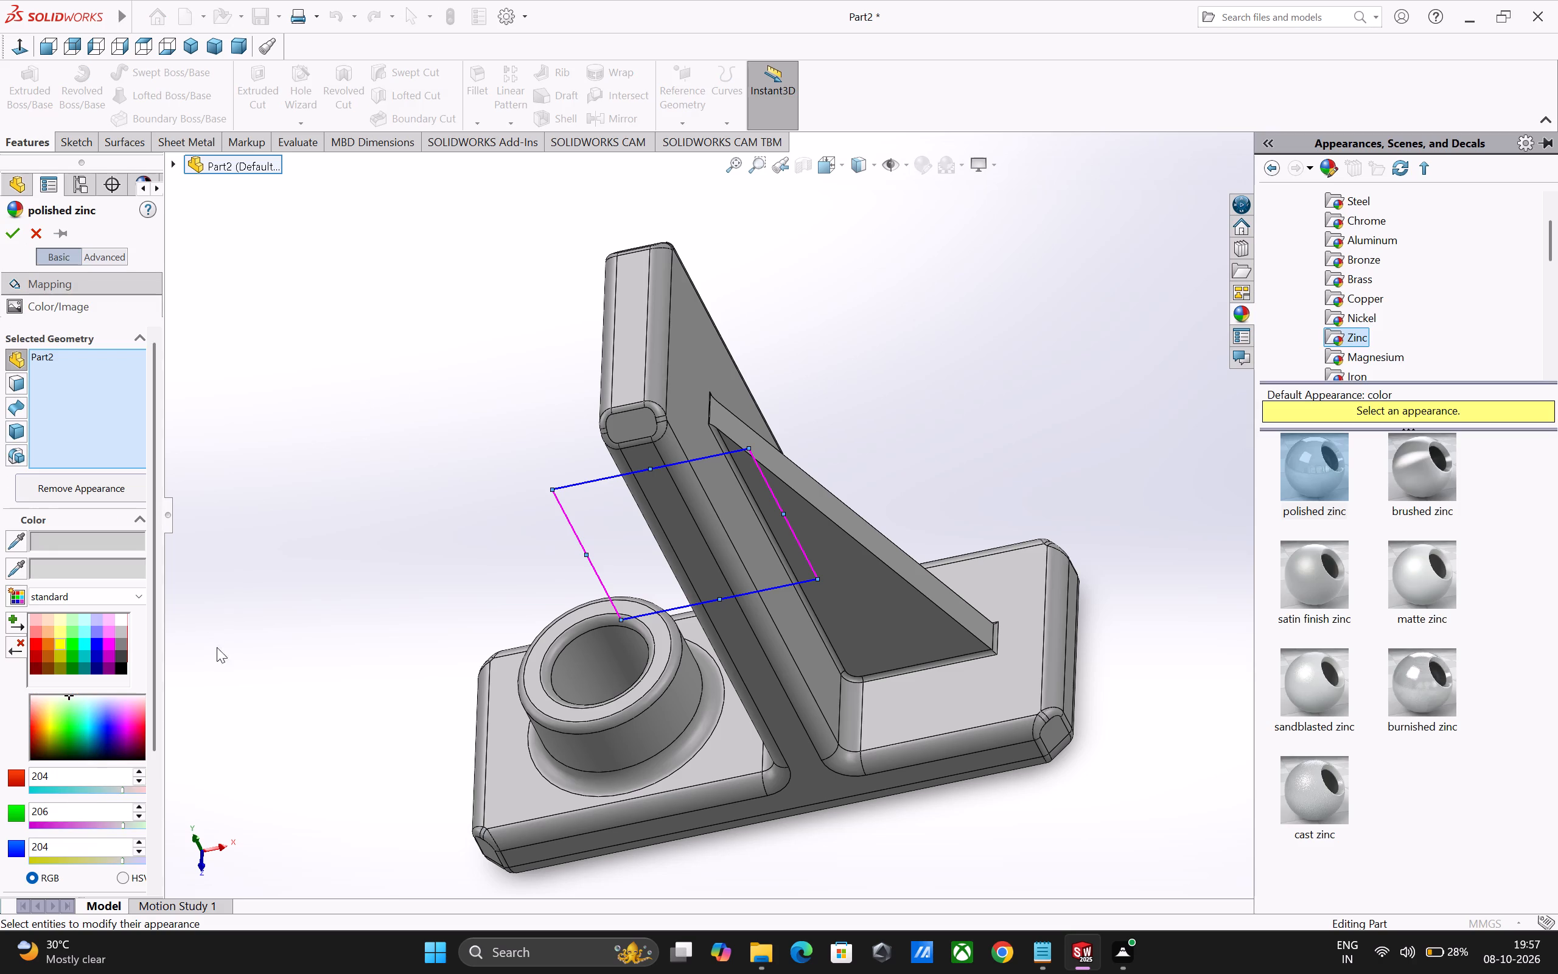
click(75, 696)
click(80, 701)
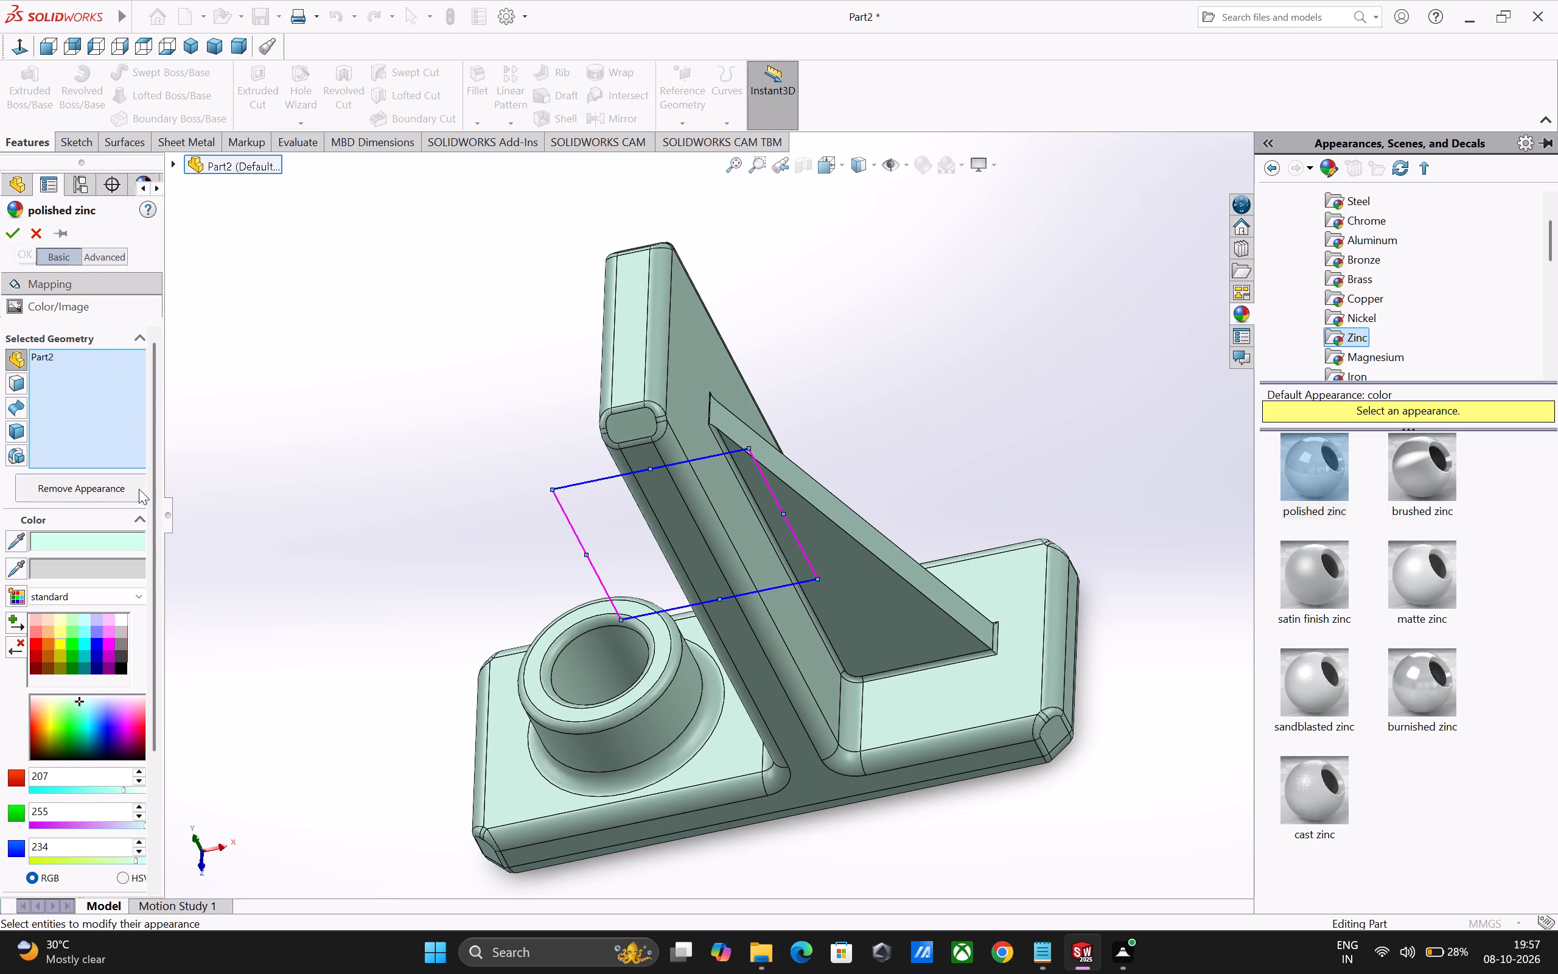
click(121, 670)
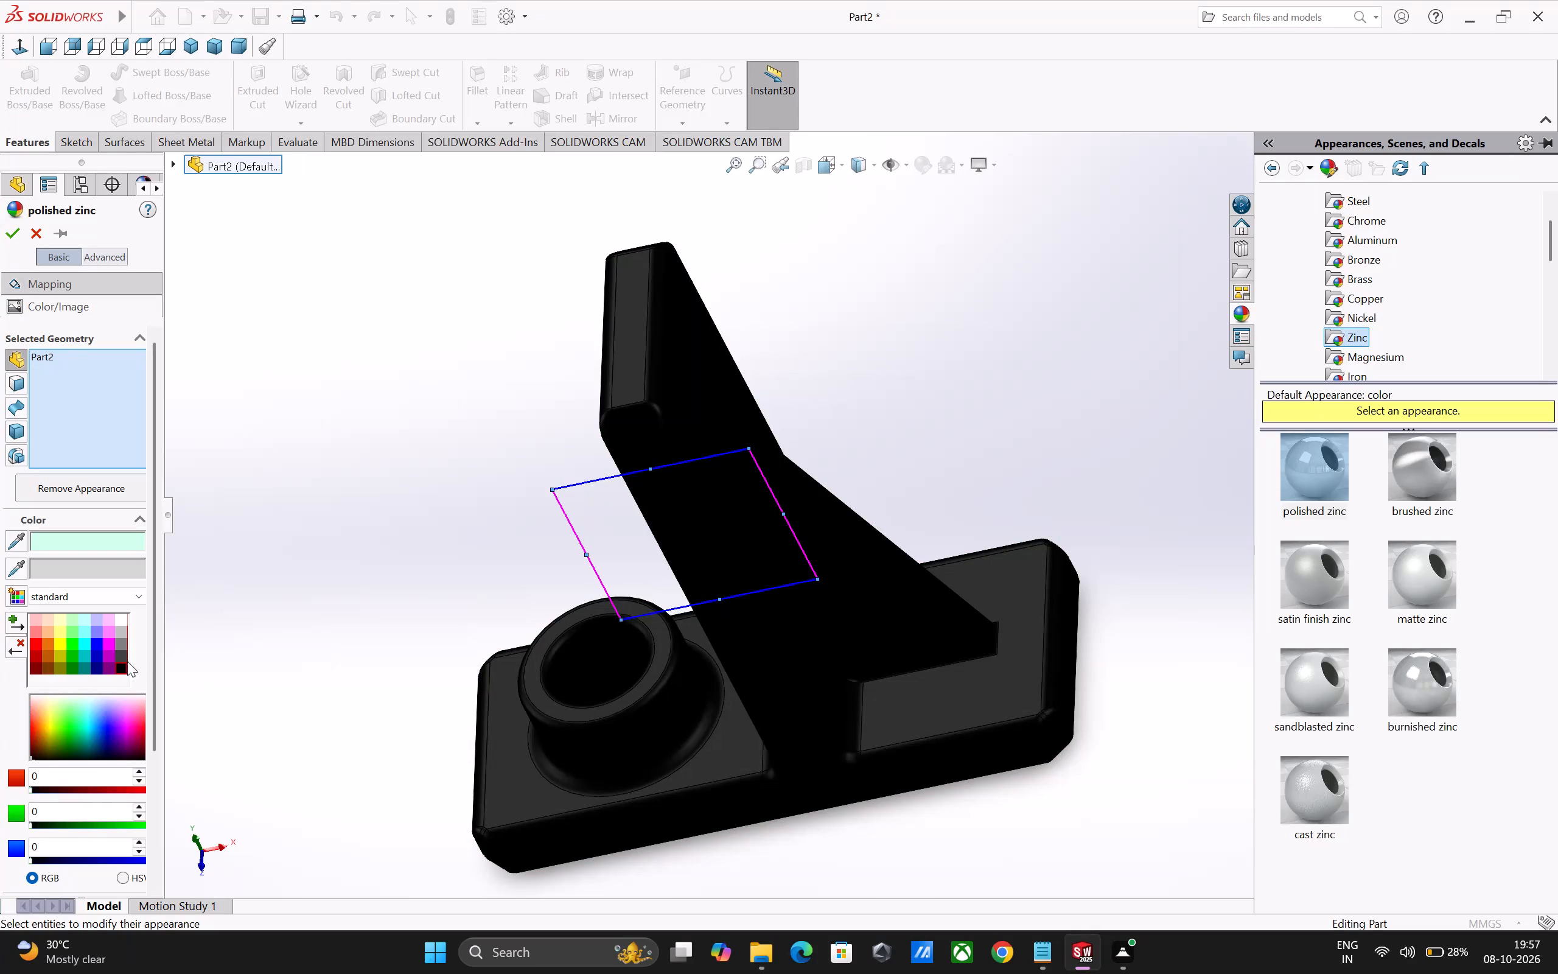
click(121, 657)
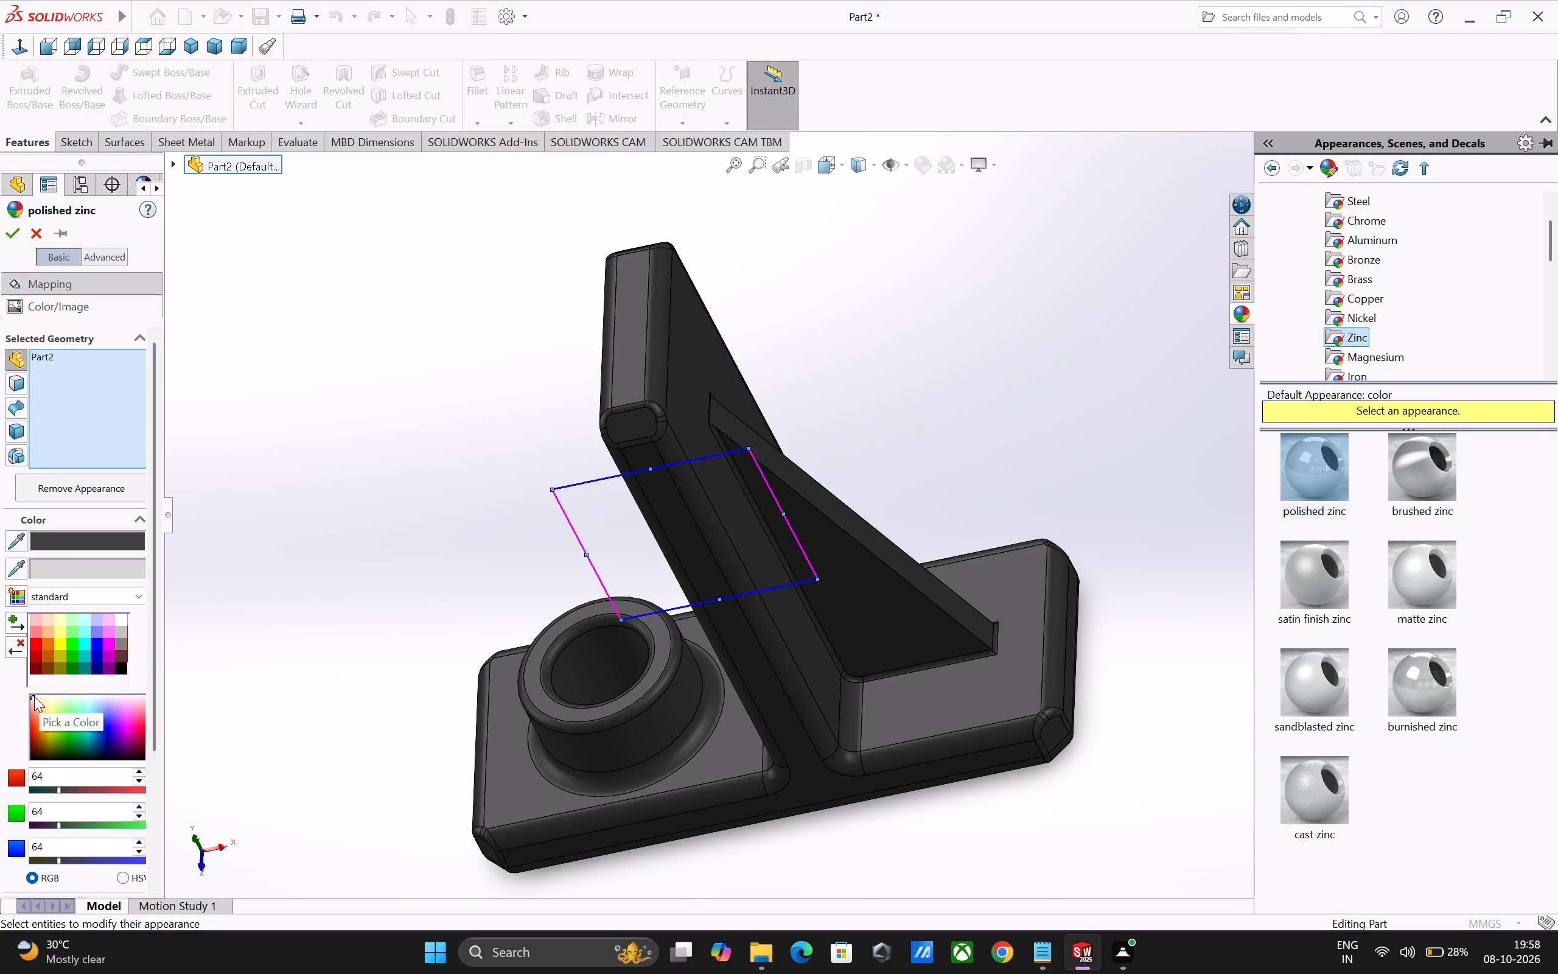
click(34, 696)
click(120, 645)
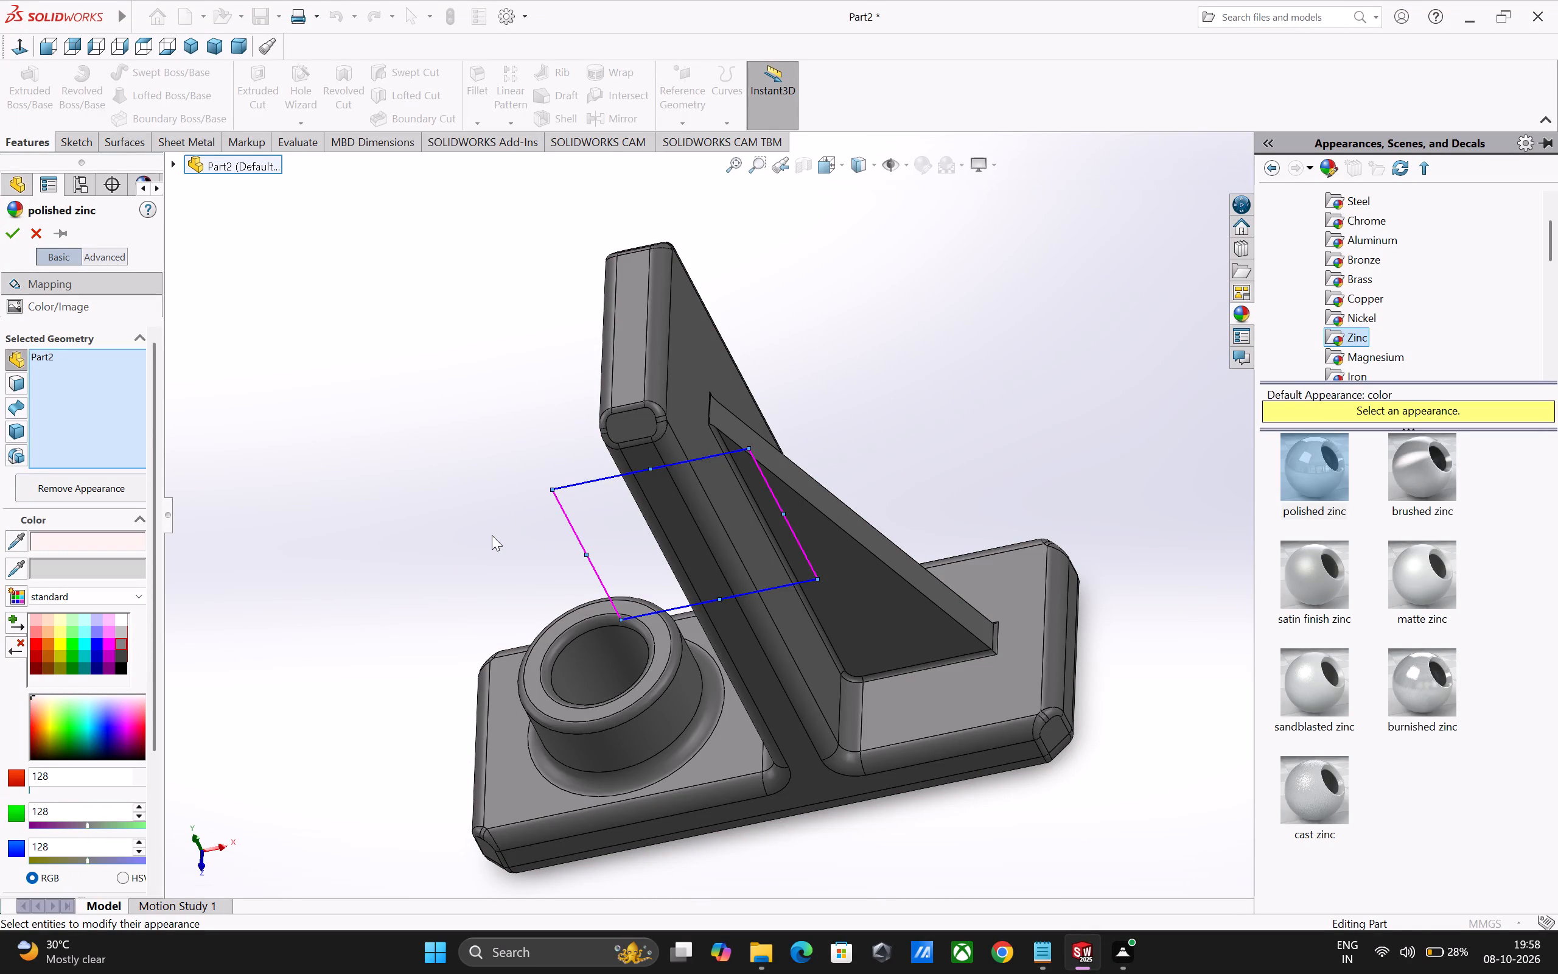
middle_drag(494, 529, 607, 578)
scroll(613, 576, up, 2)
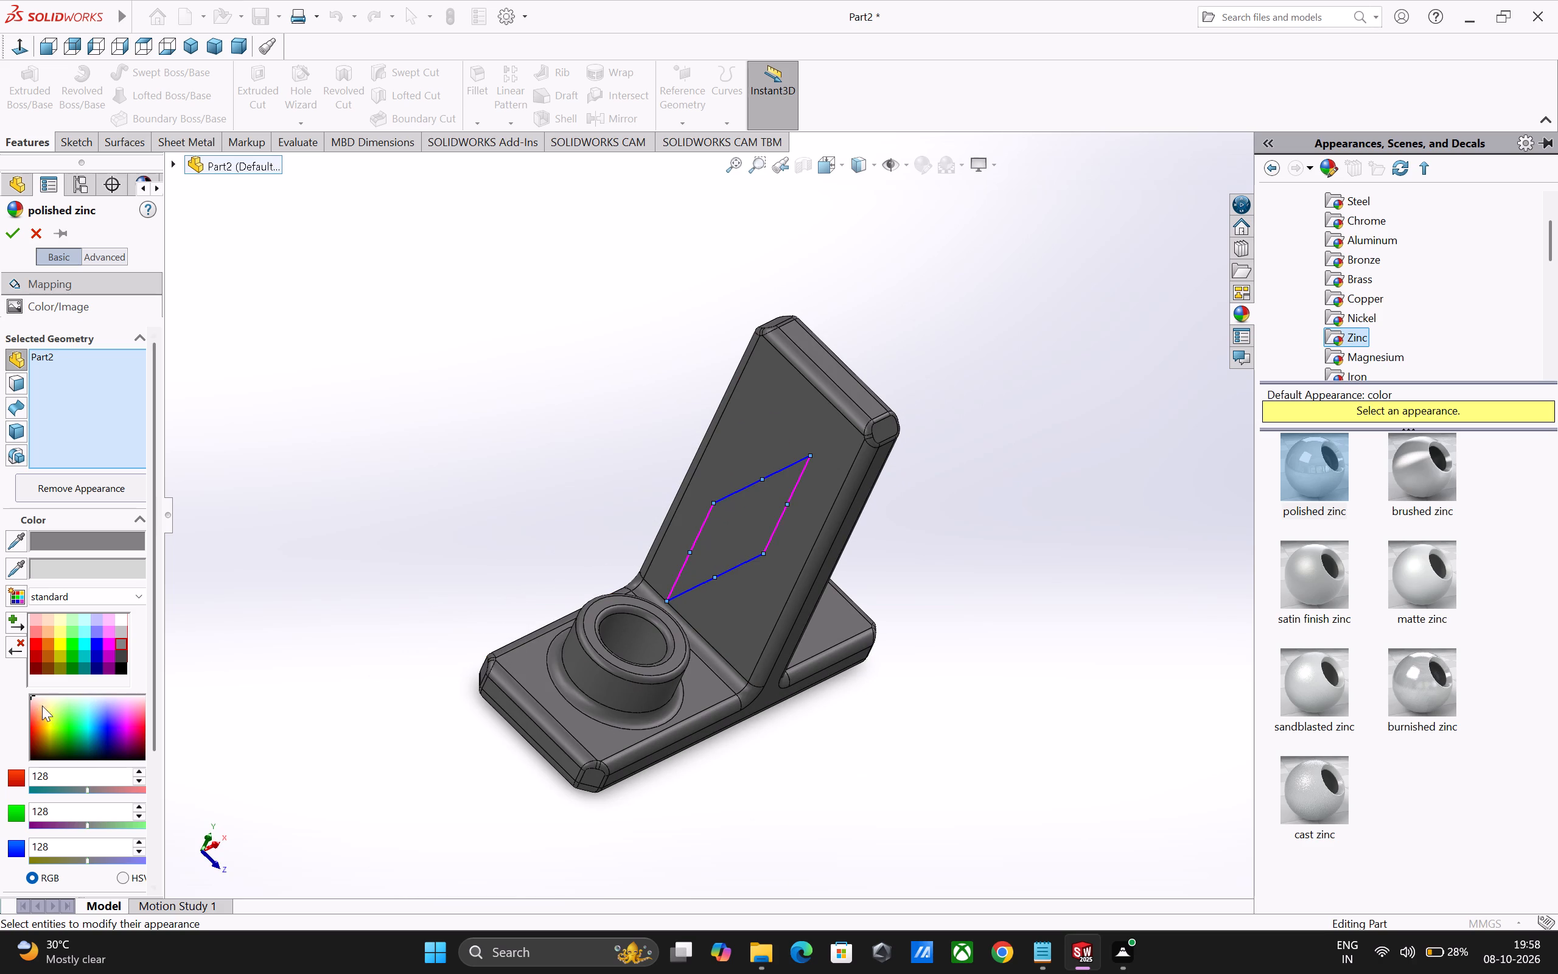
click(122, 634)
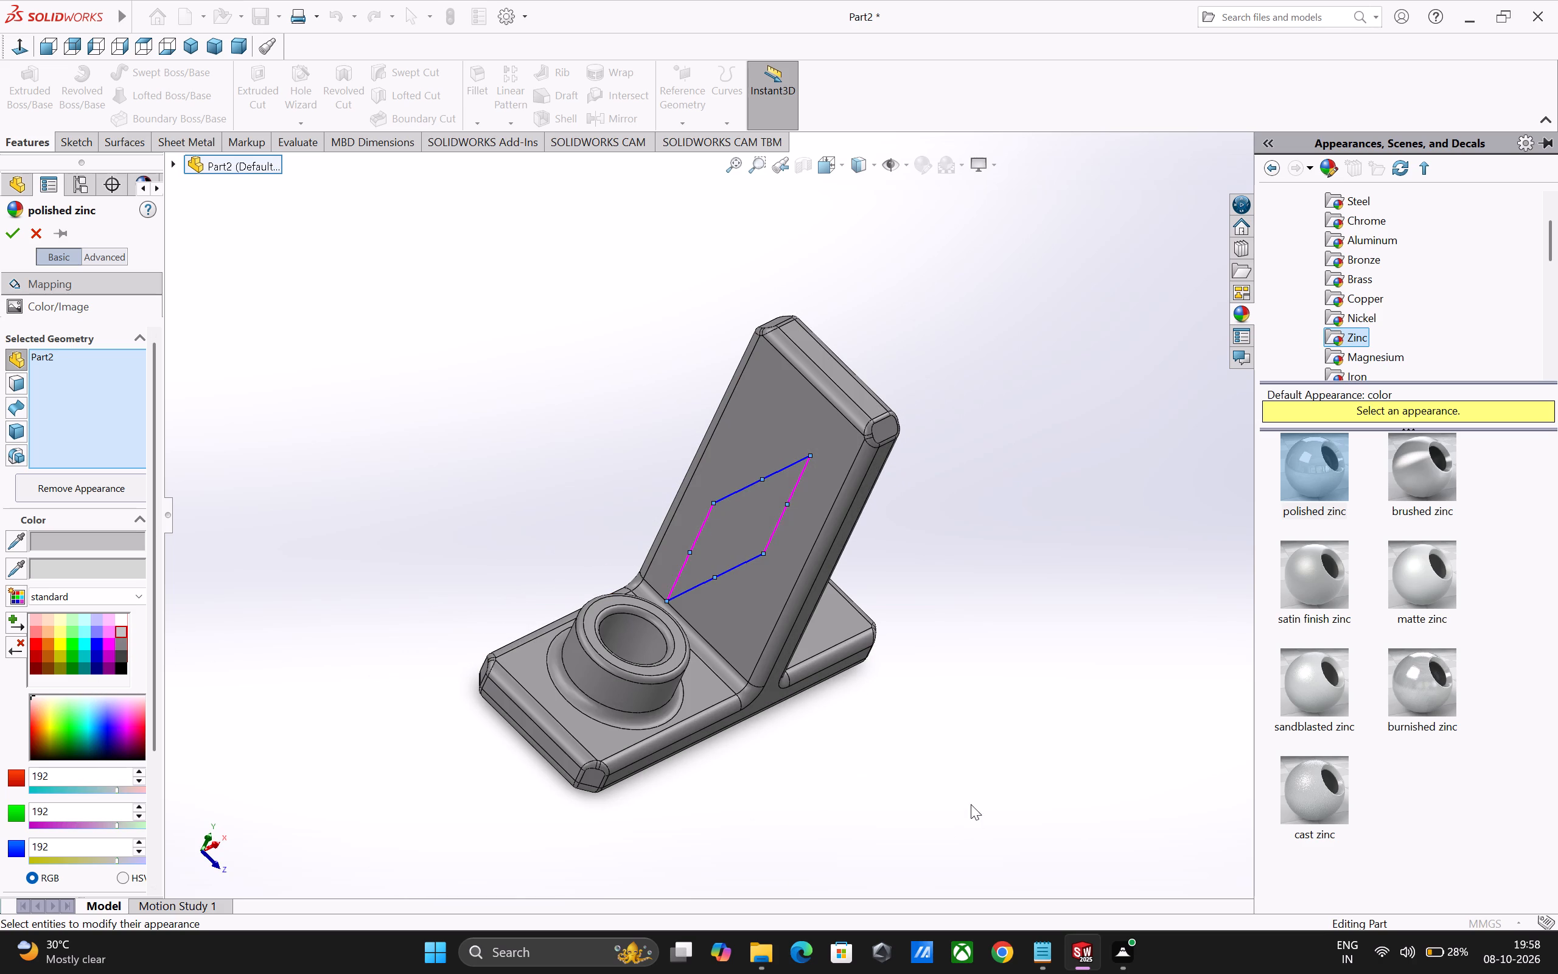
middle_drag(959, 748, 899, 752)
Apply the polished brass appearance to the whole part and set its colour to grey RGB 192, 192, 192.
click(1364, 276)
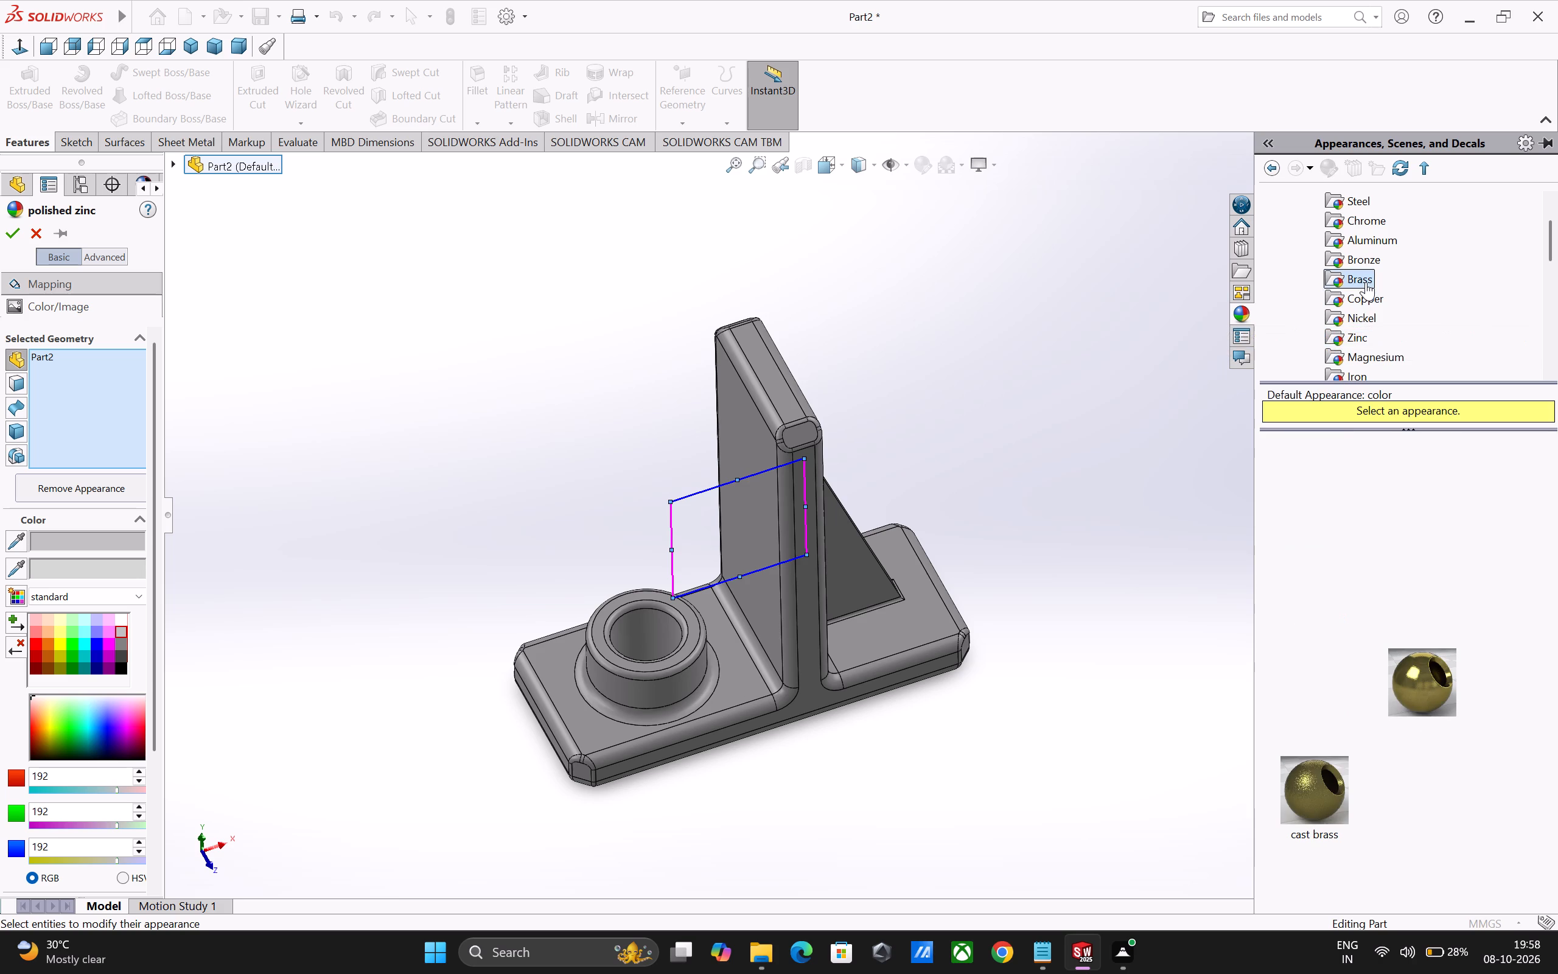
click(1310, 490)
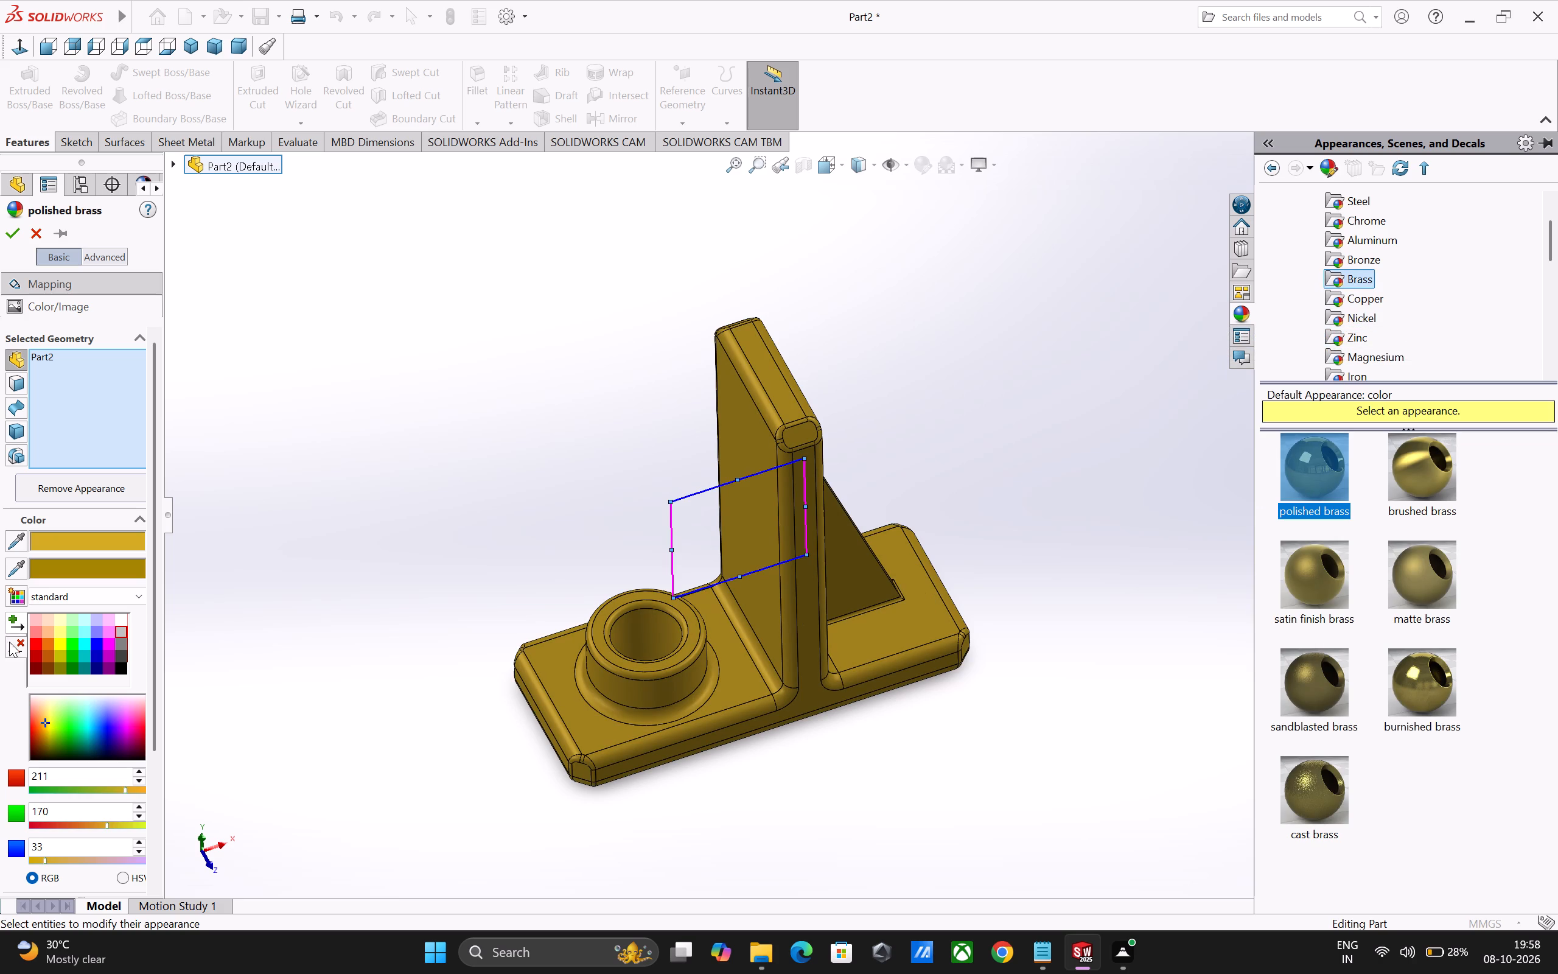
click(121, 631)
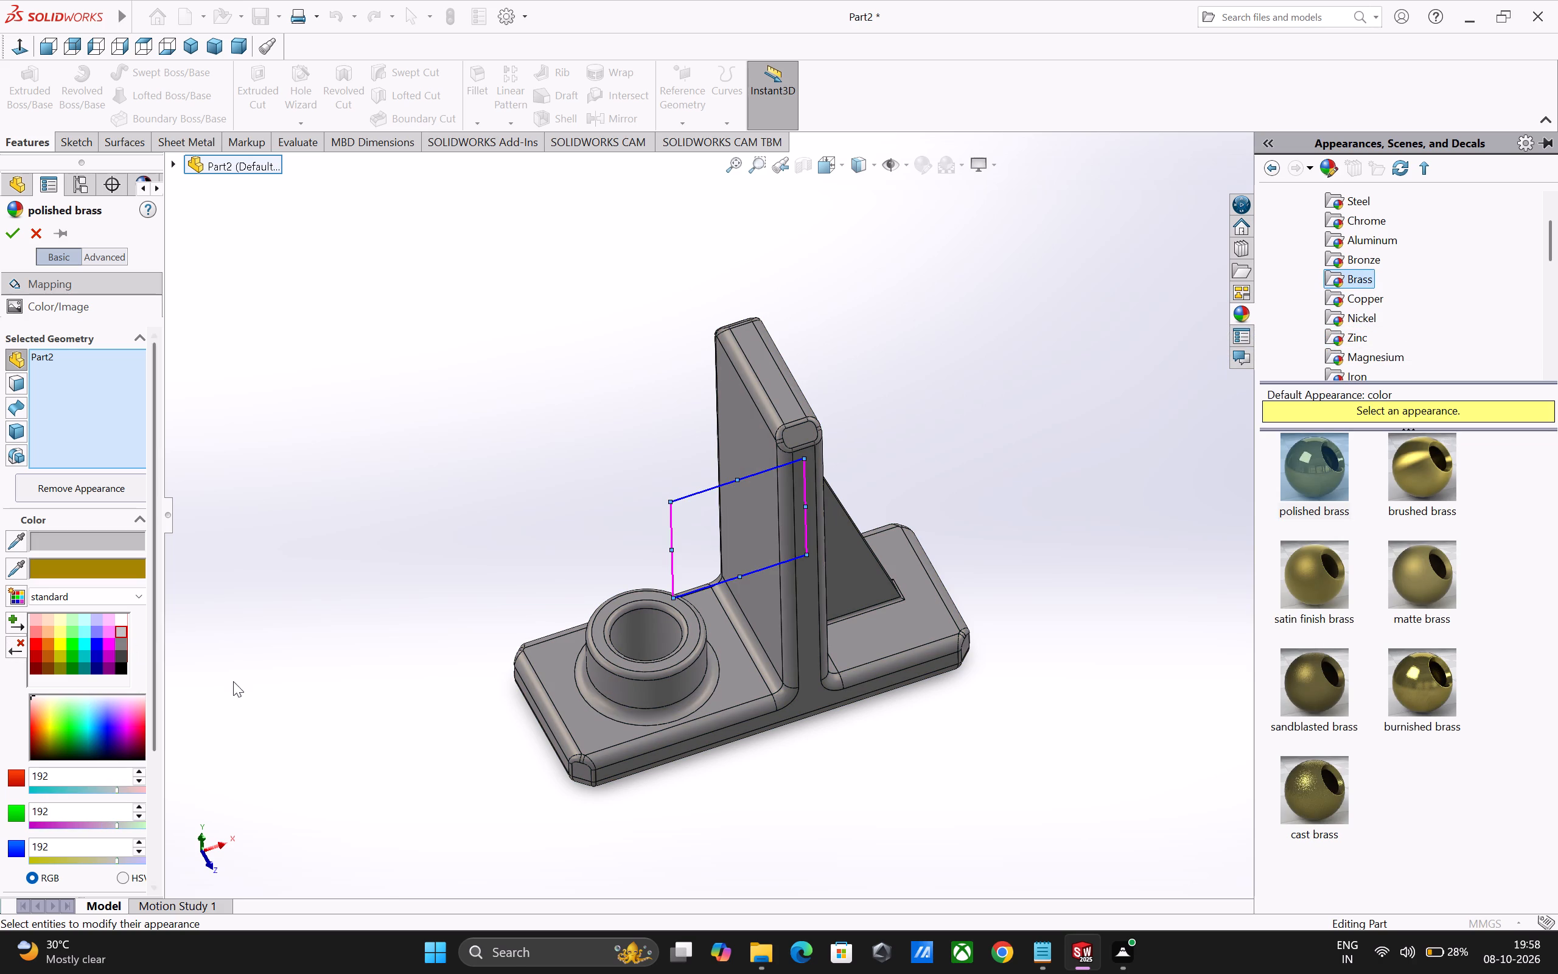
middle_drag(464, 608, 522, 572)
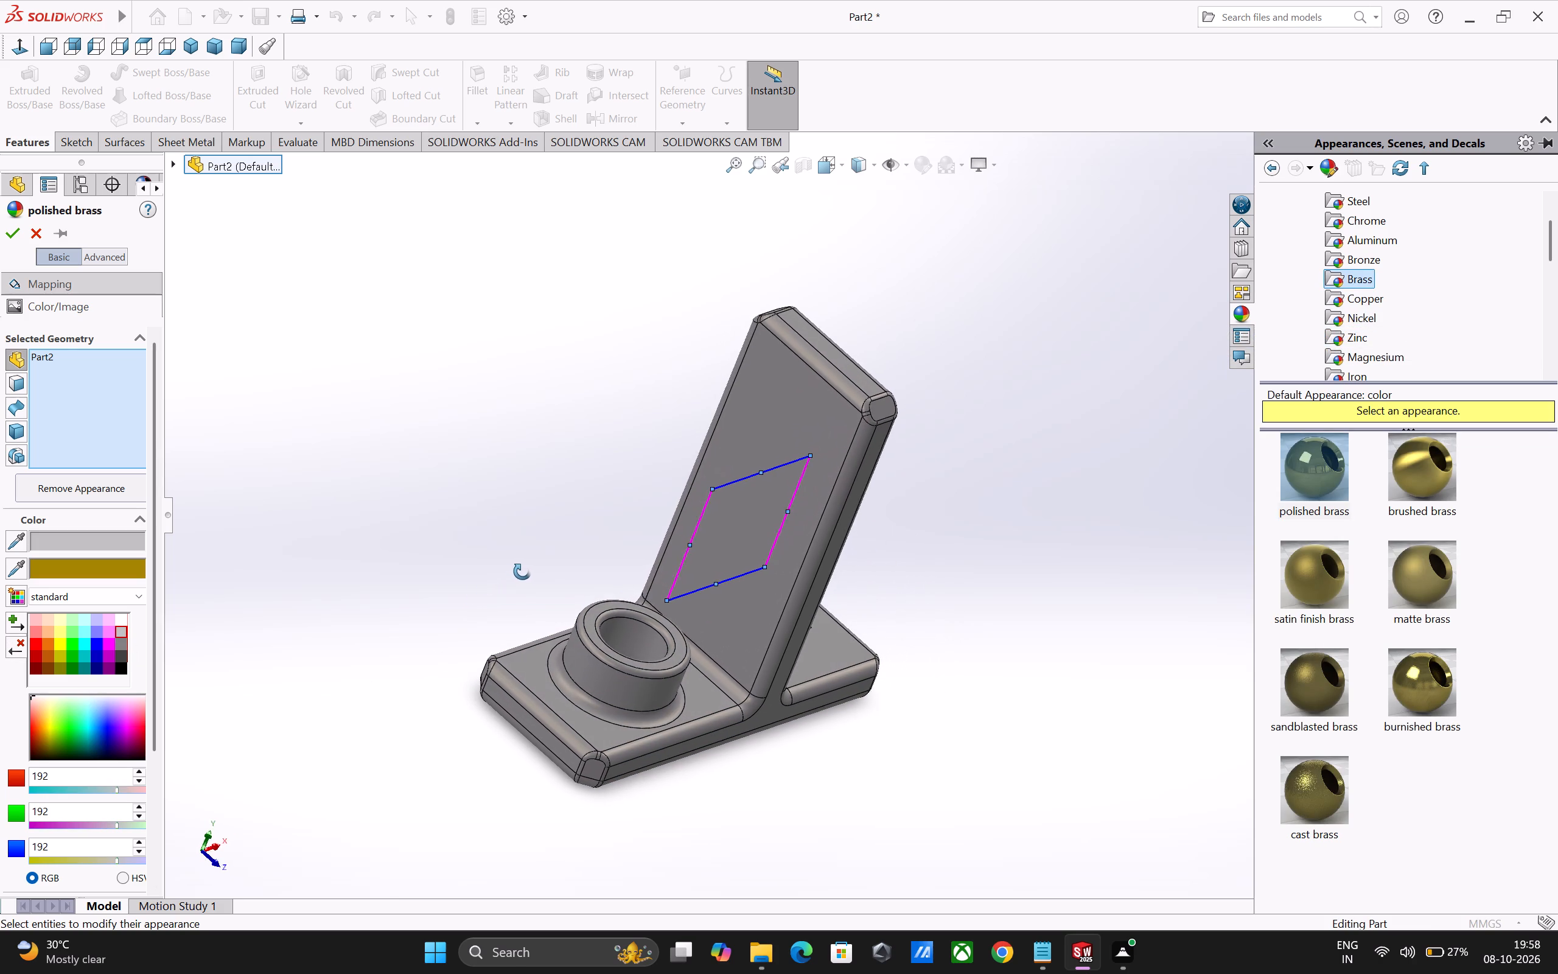
middle_drag(522, 572, 498, 566)
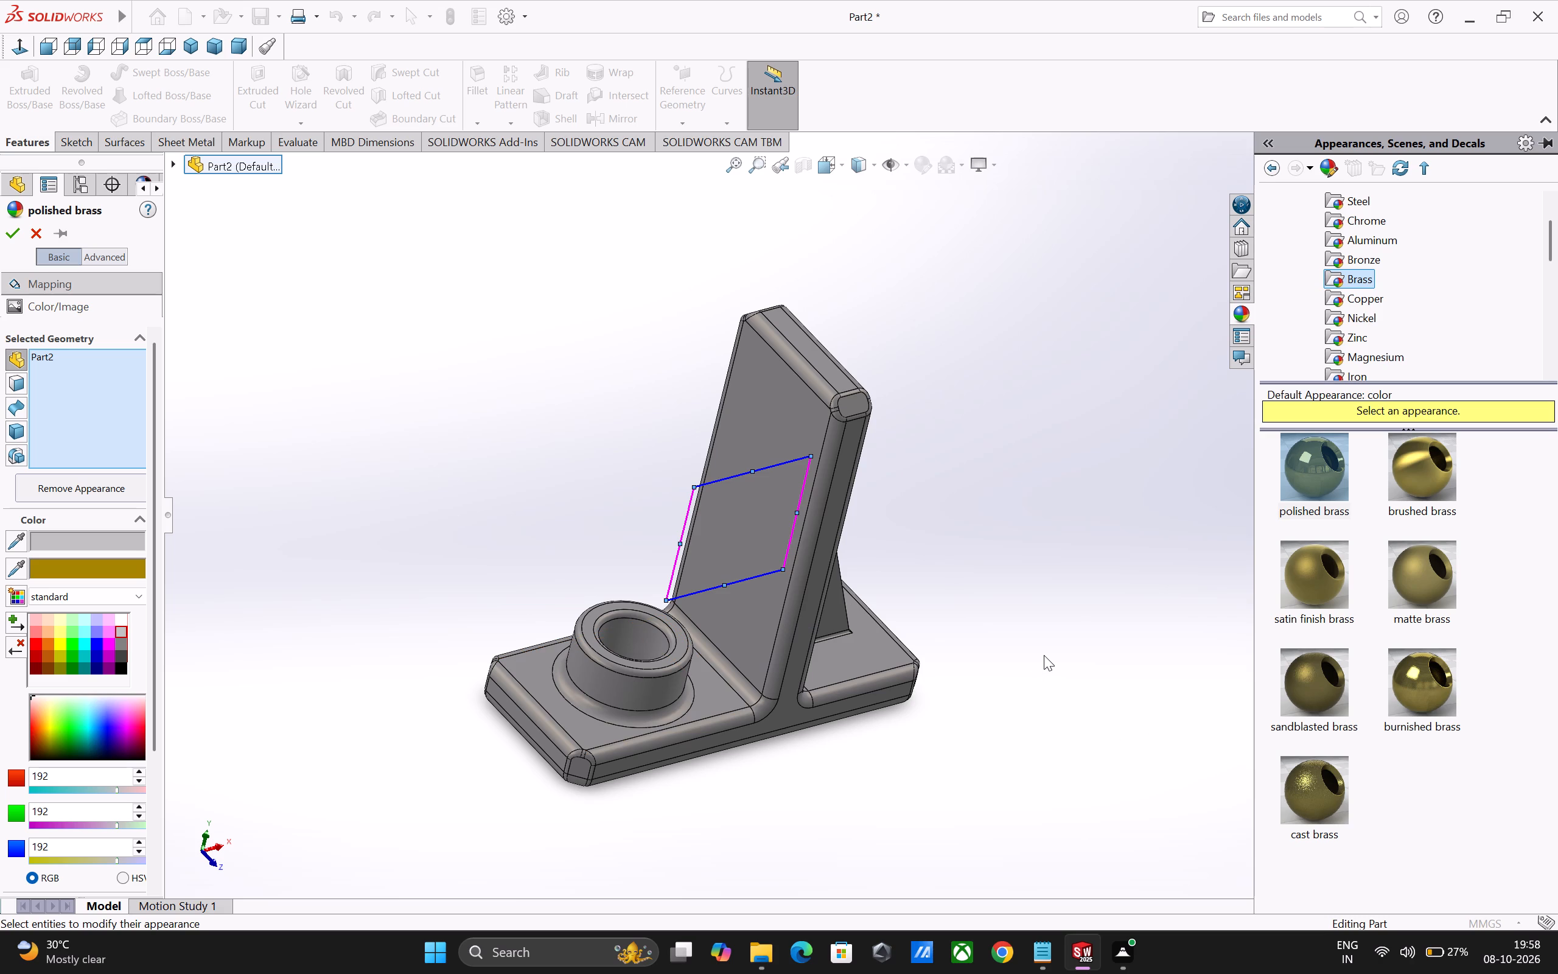
middle_drag(1067, 636, 870, 620)
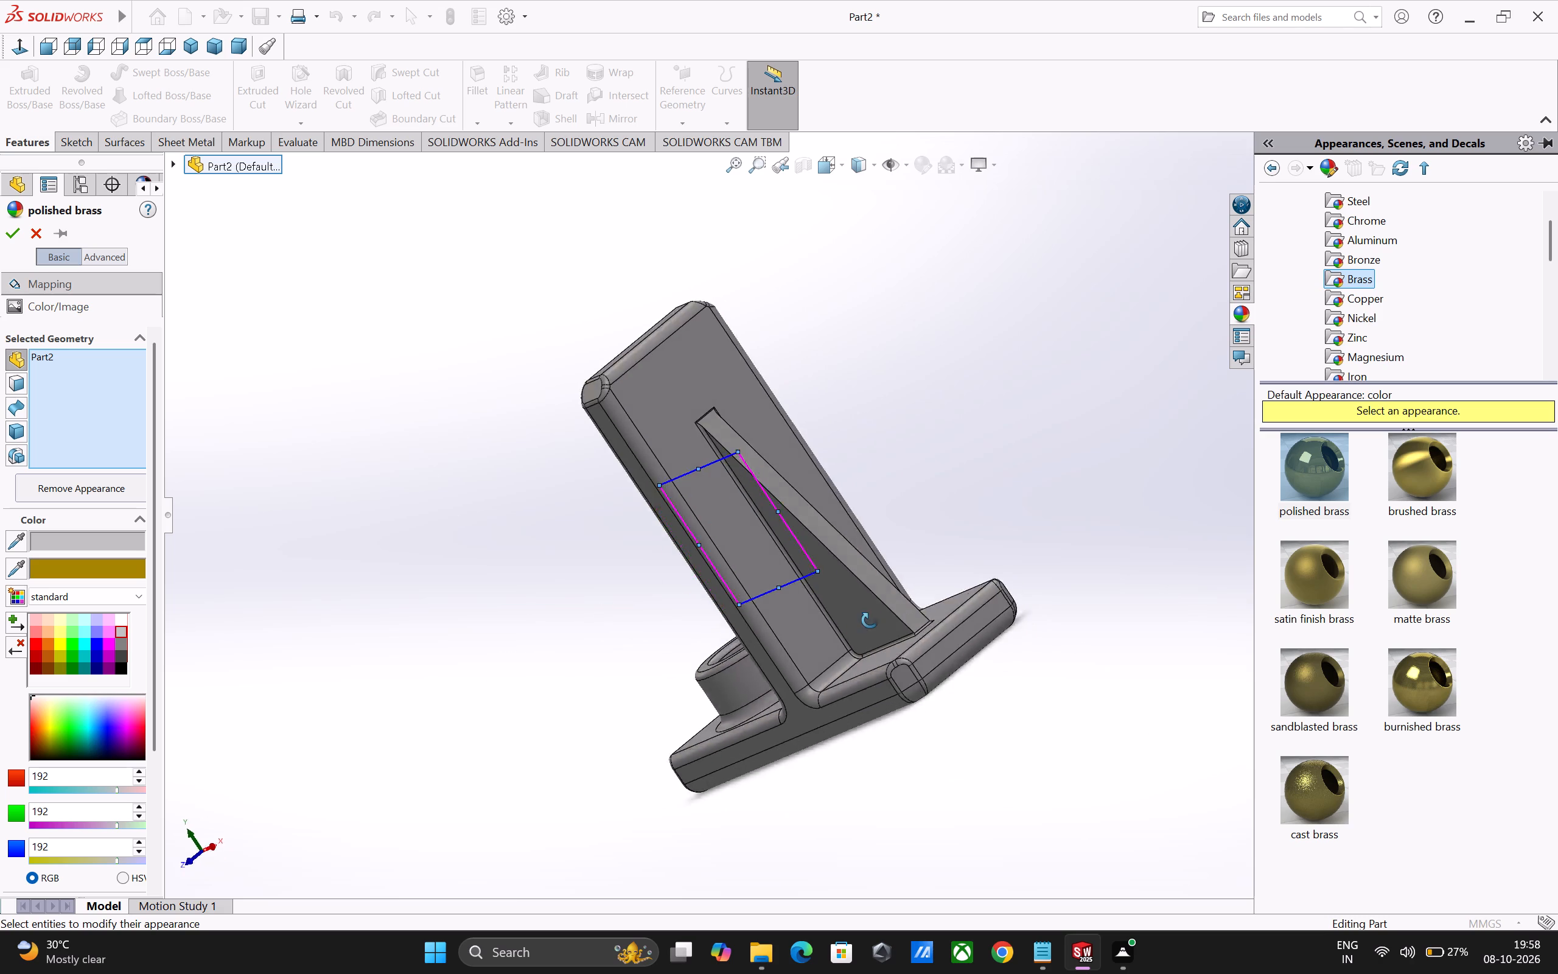
middle_drag(870, 620, 366, 758)
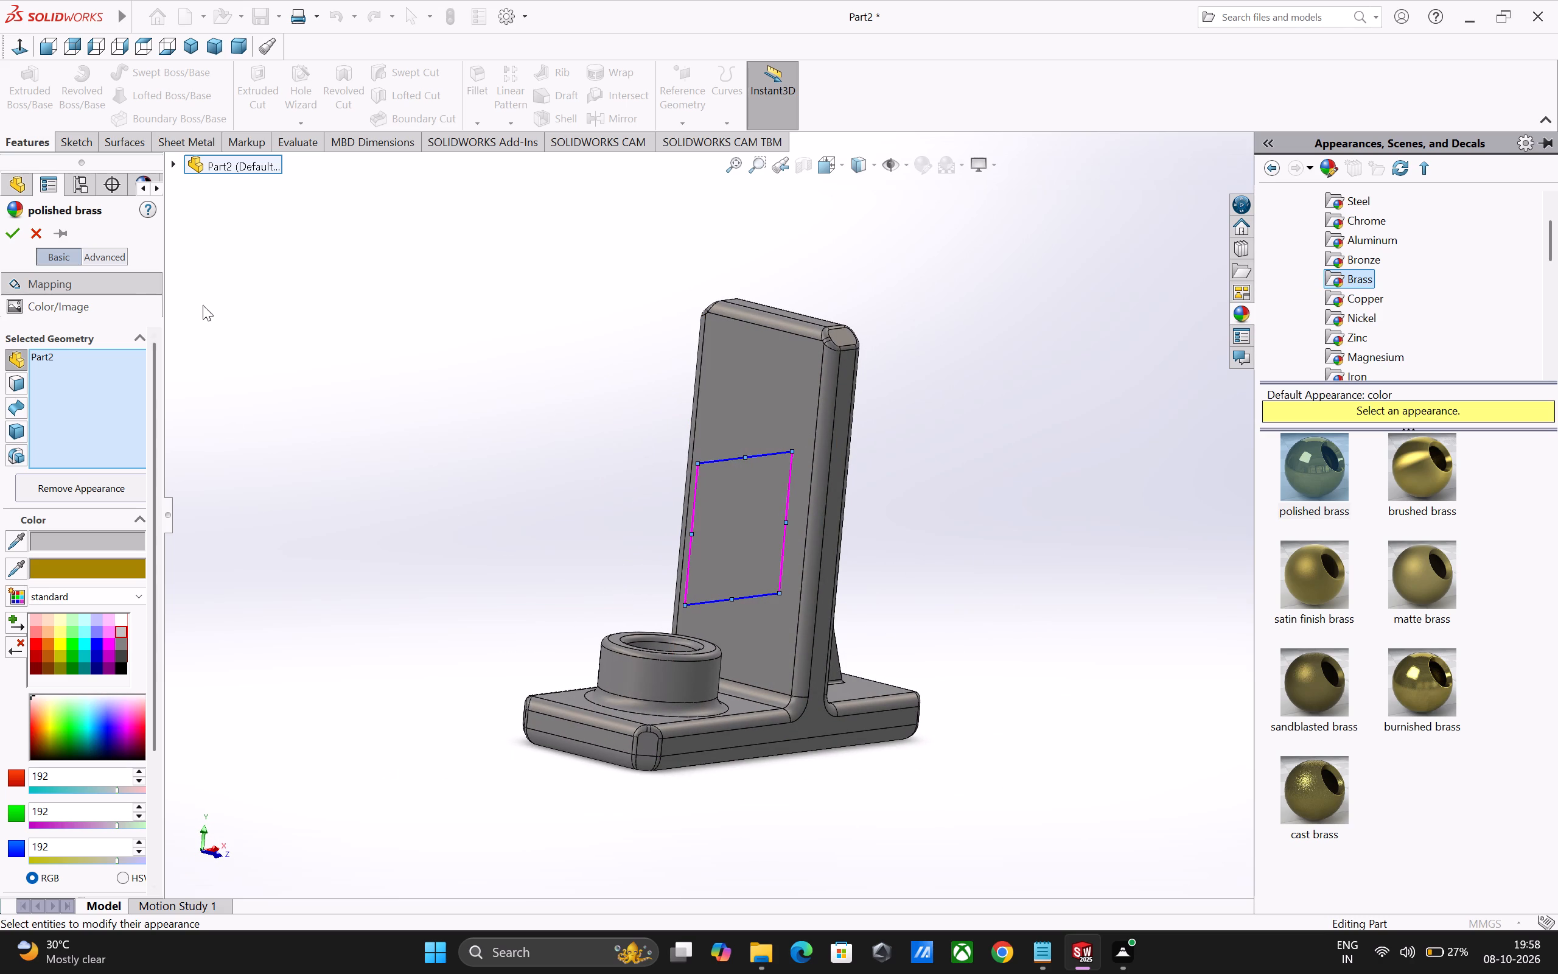
click(8, 231)
click(546, 416)
Compare the bracket in the standard angled views and leave it in the trimetric orientation.
middle_drag(980, 588, 1113, 711)
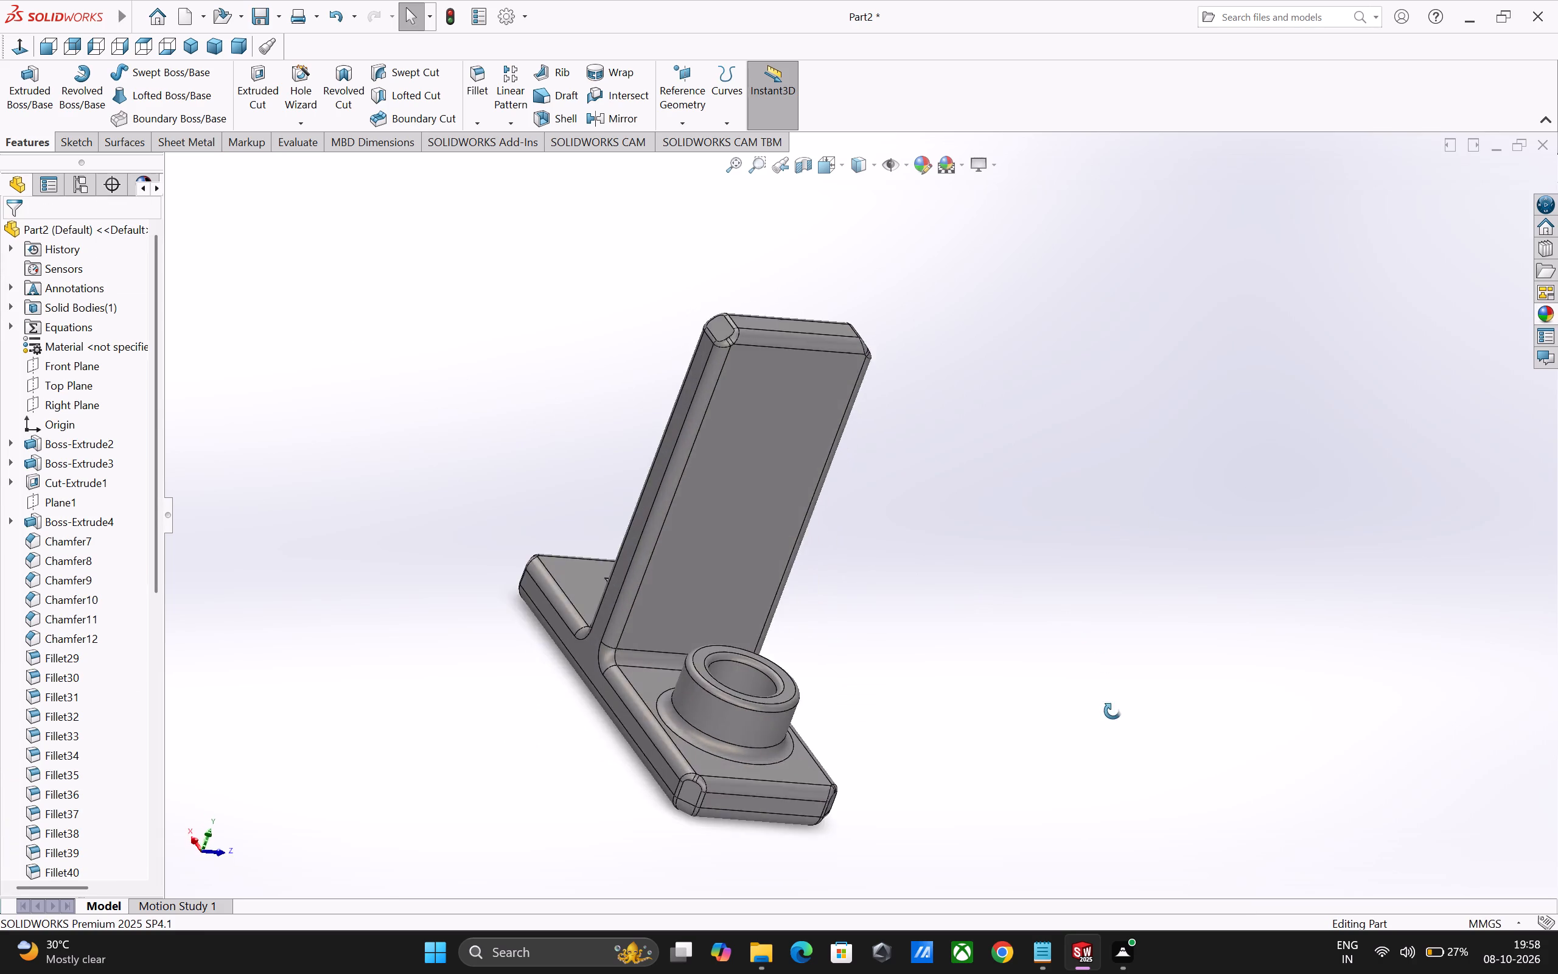
middle_drag(1113, 711, 1119, 717)
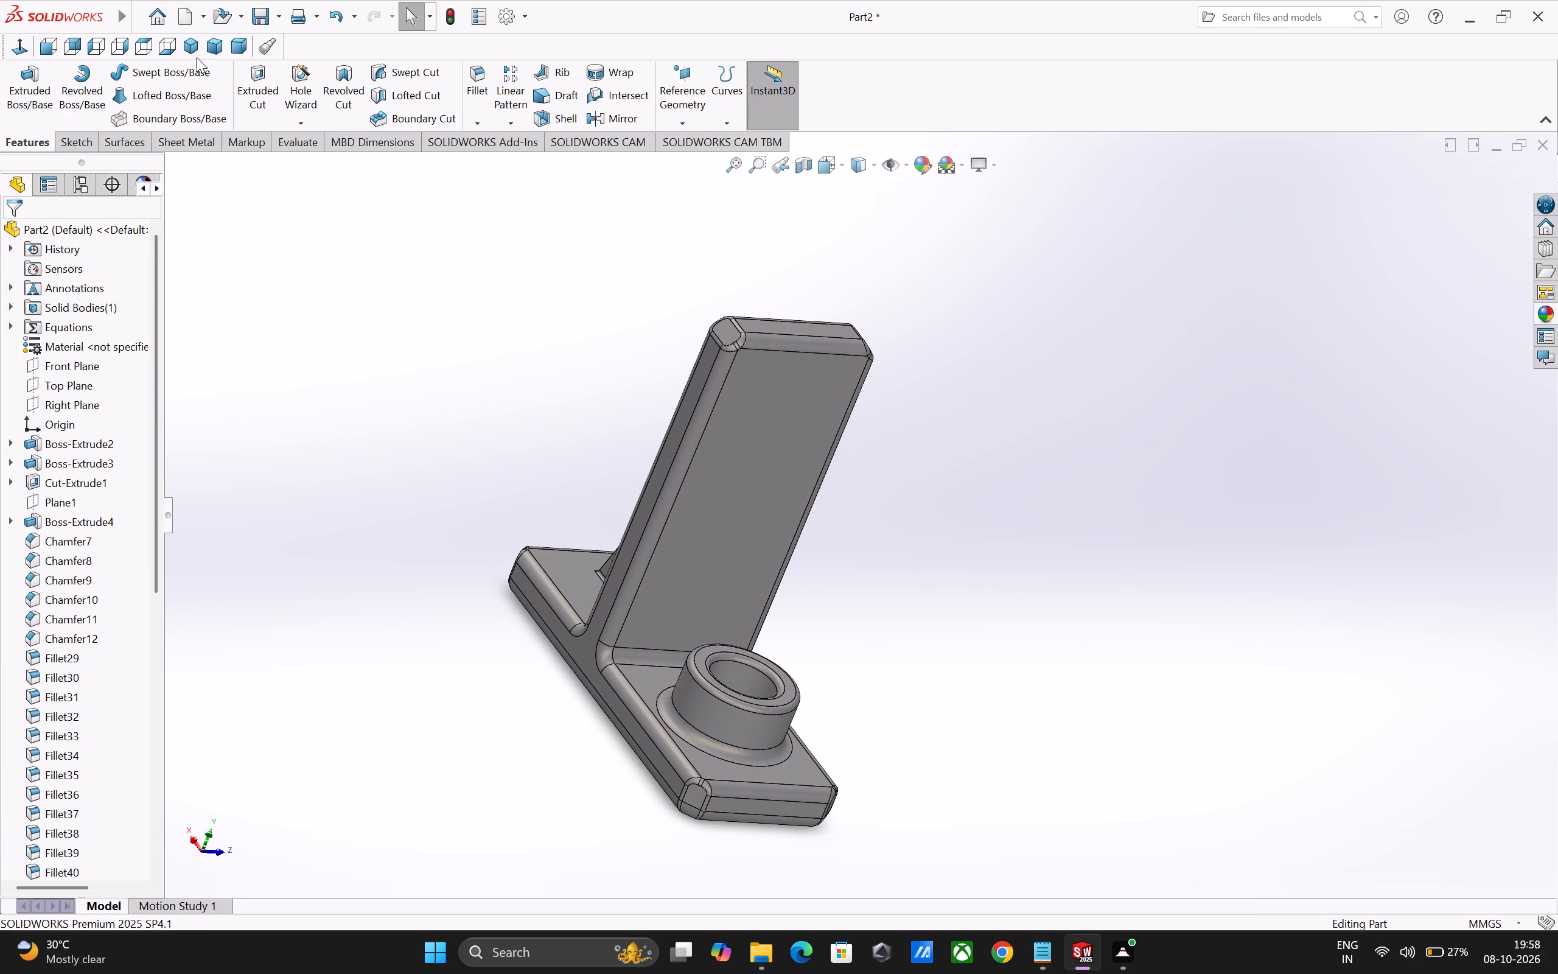
click(194, 54)
click(209, 51)
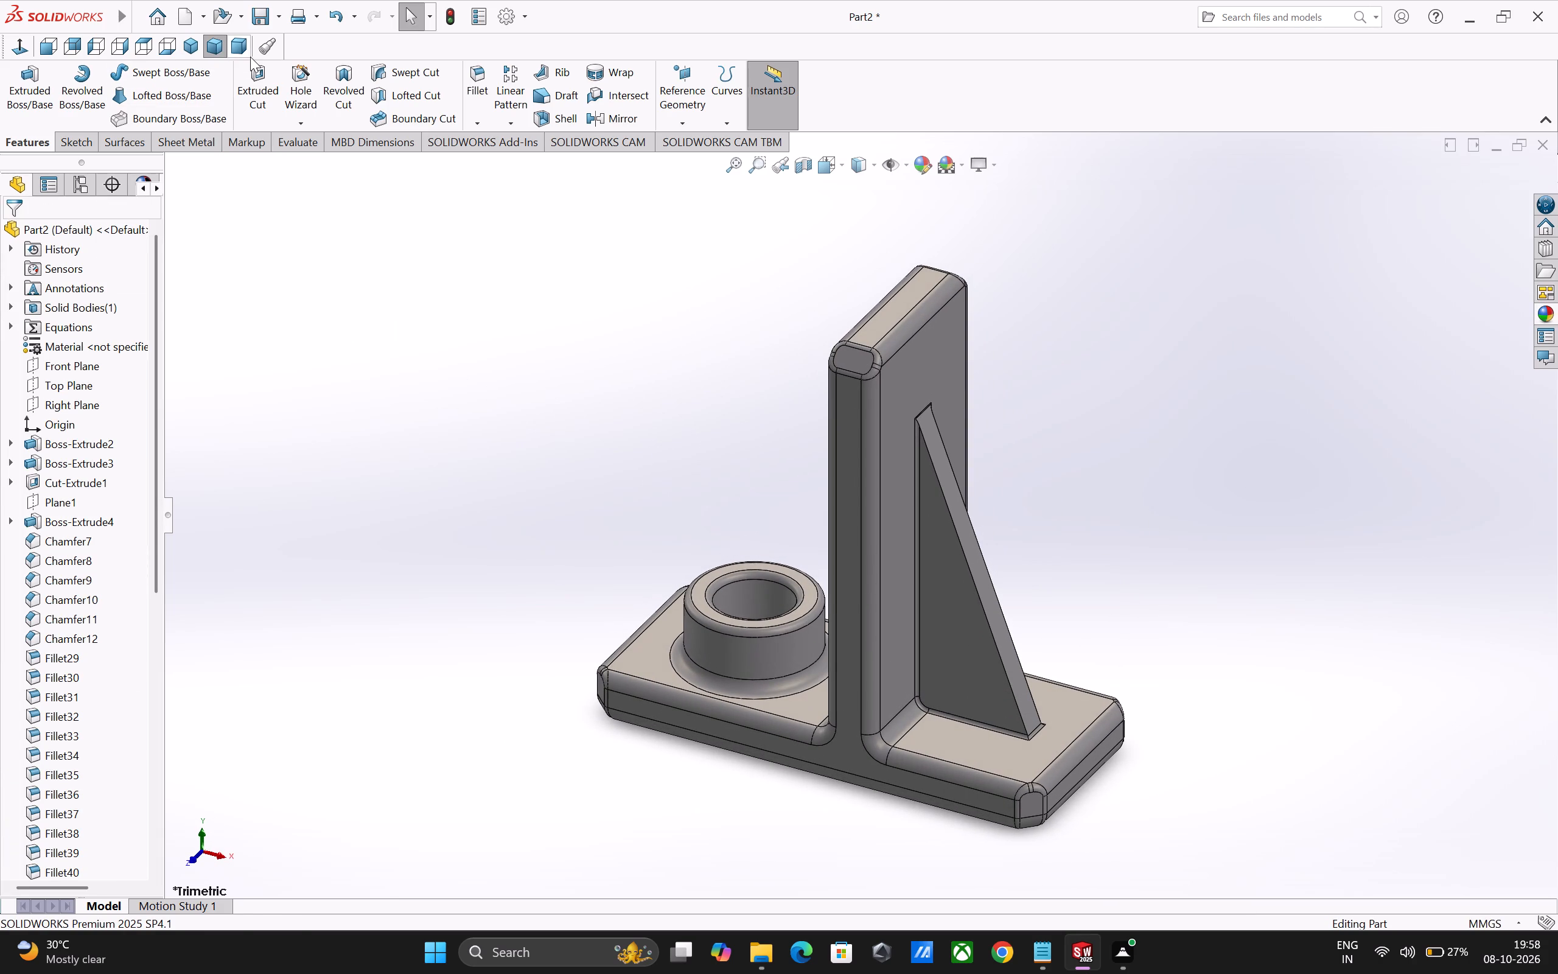
click(245, 52)
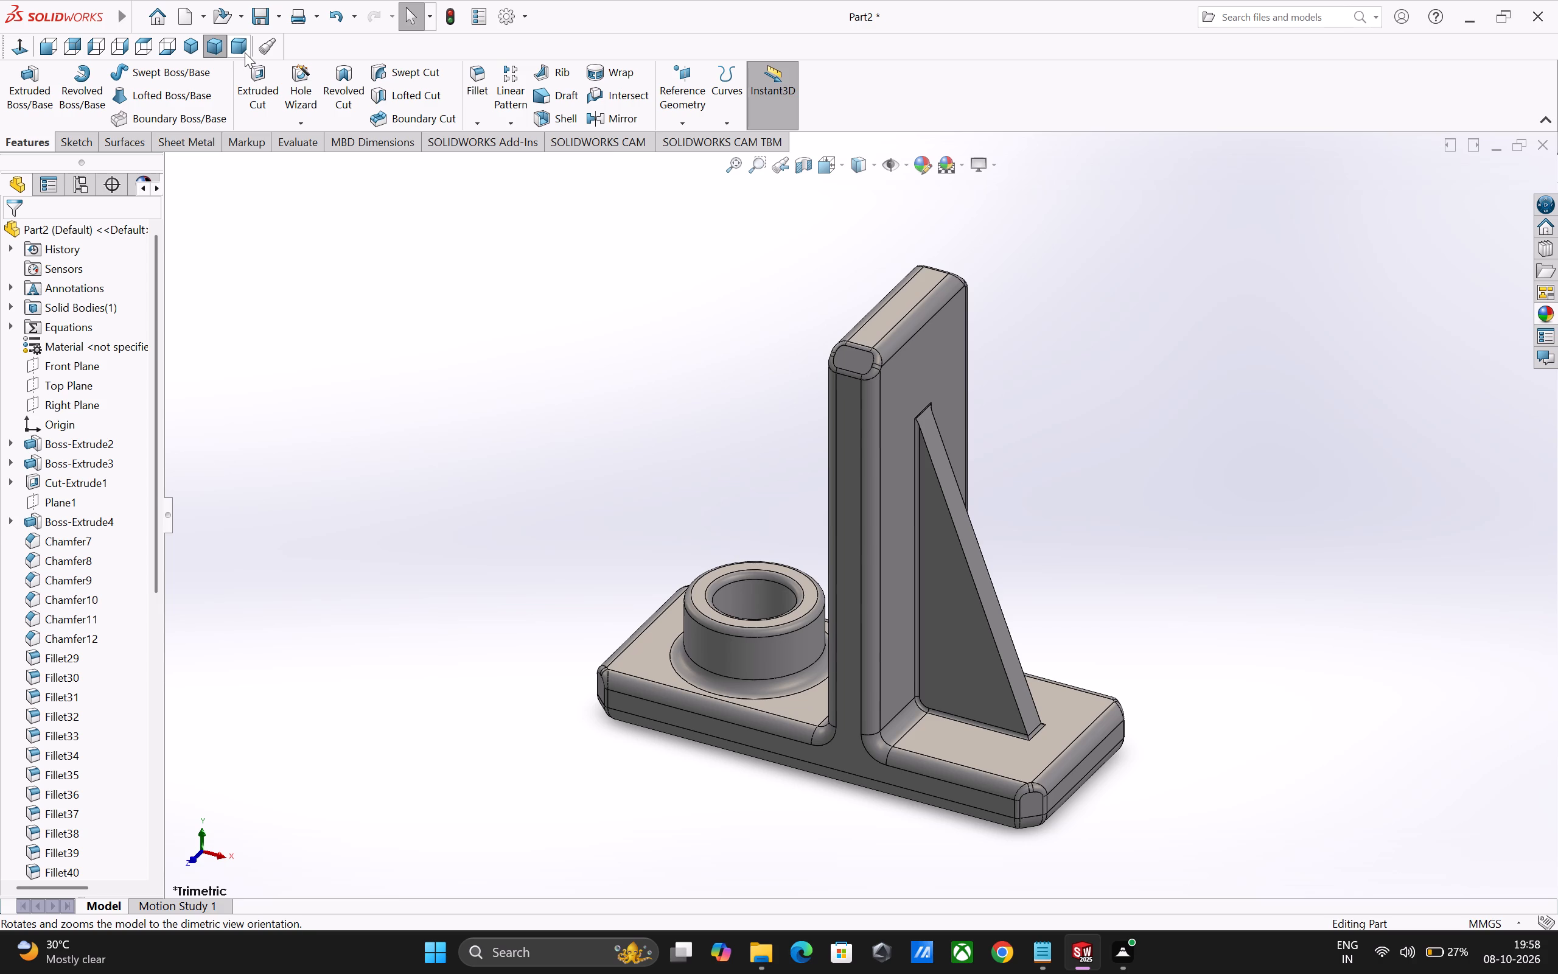
click(187, 53)
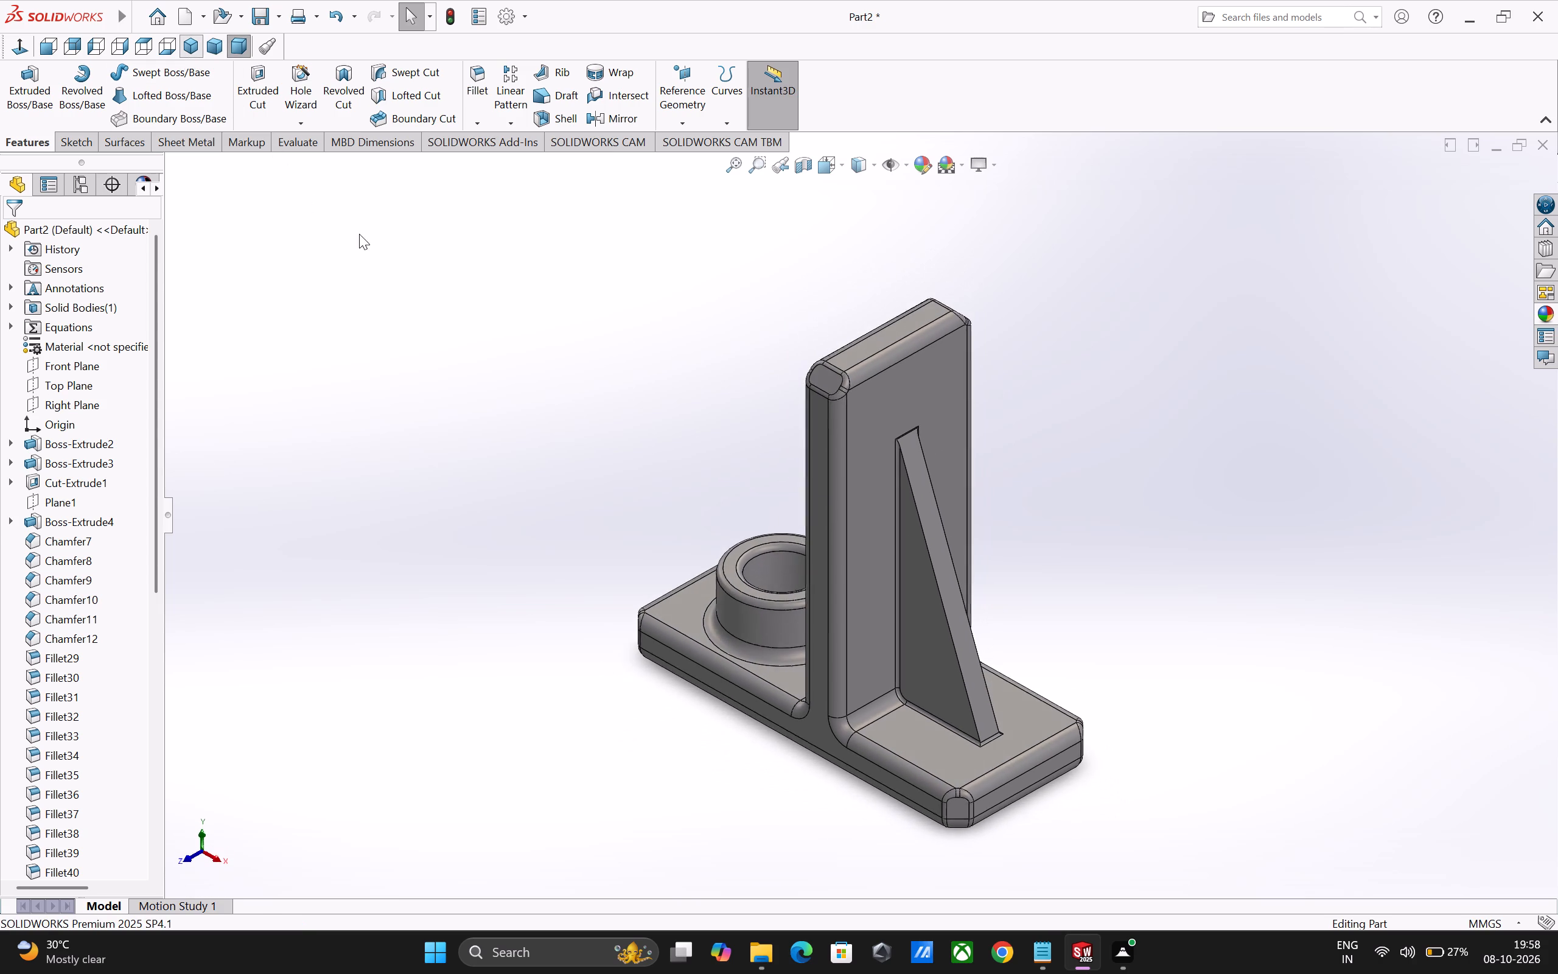
click(218, 54)
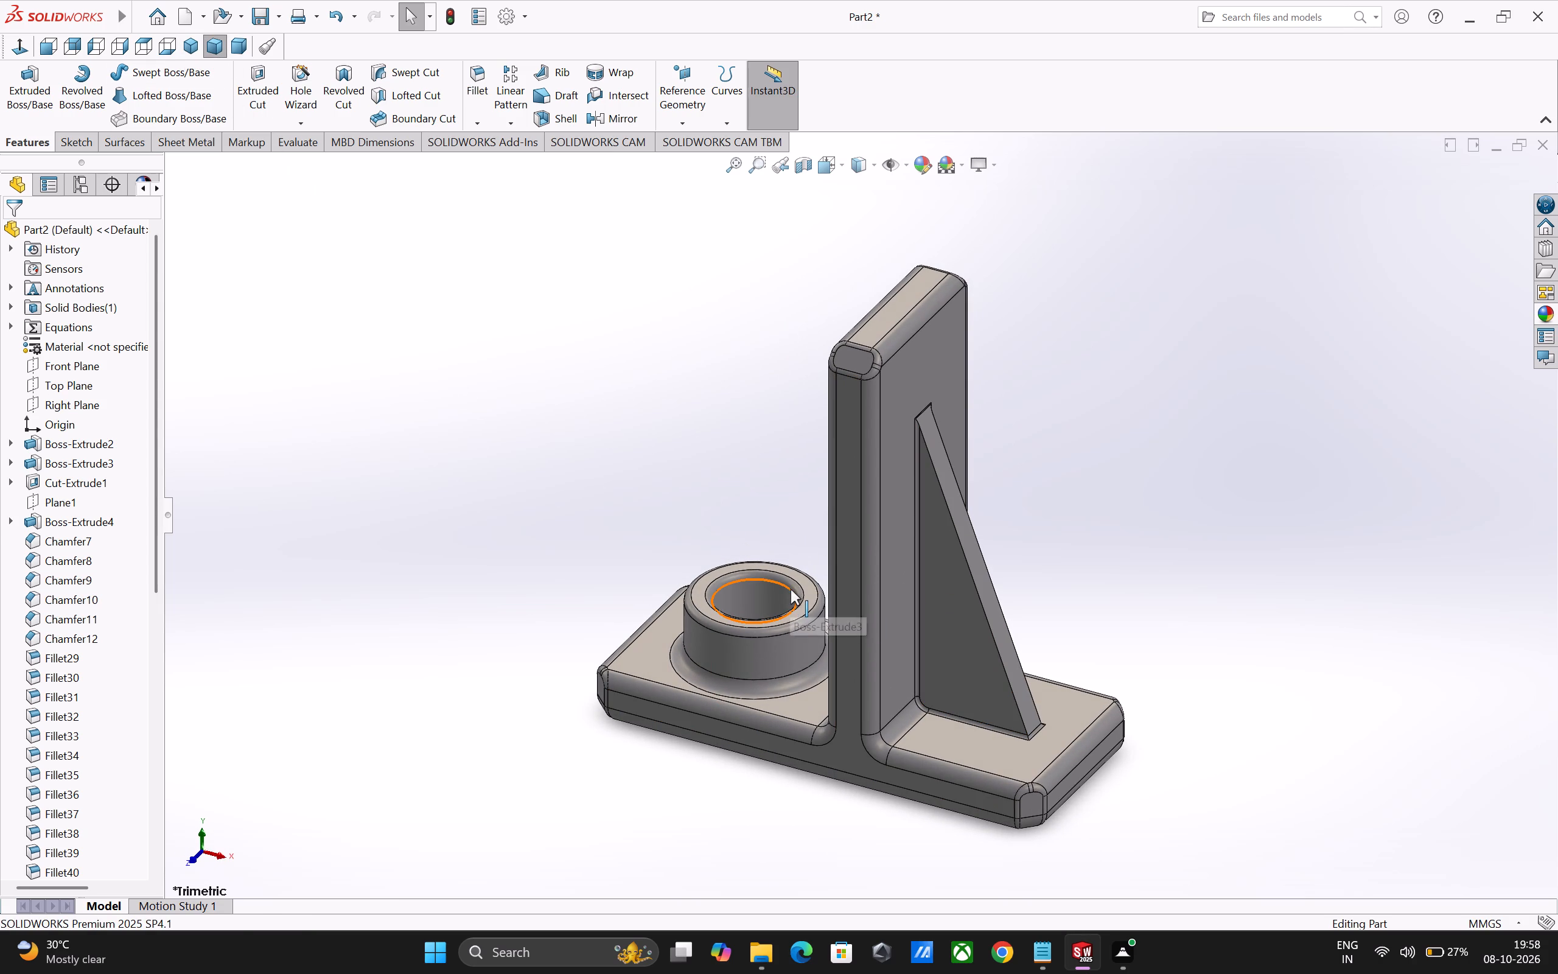
Save the part as Exe-10 in the Fuji folder, in SOLIDWORKS Part format.
key(ctrl+s)
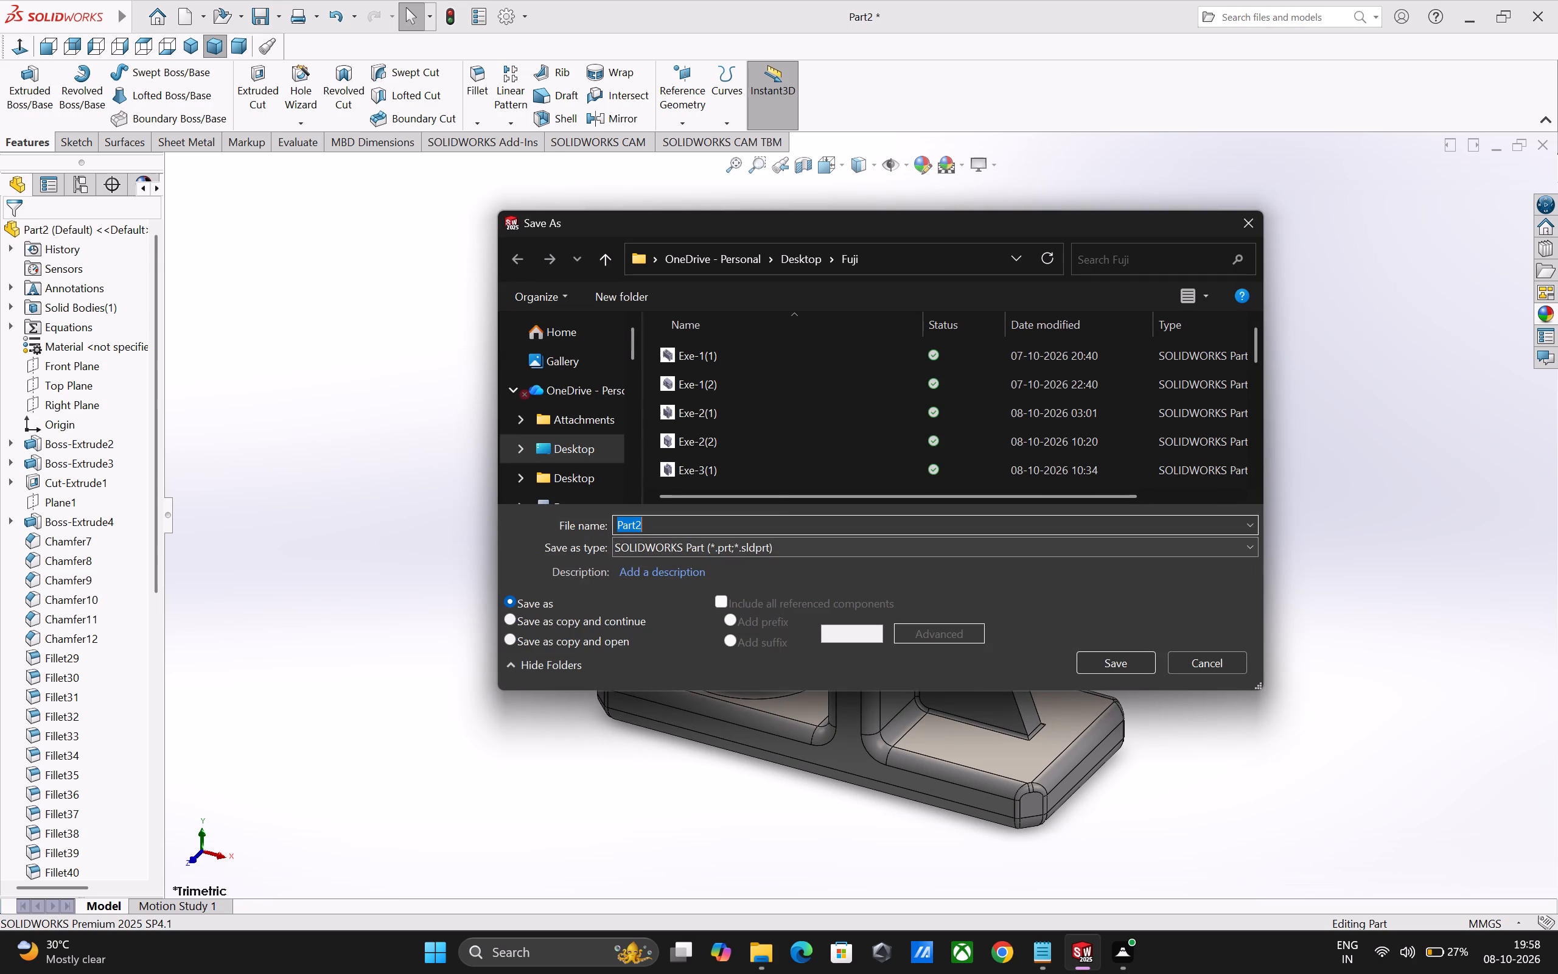
scroll(769, 486, down, 5)
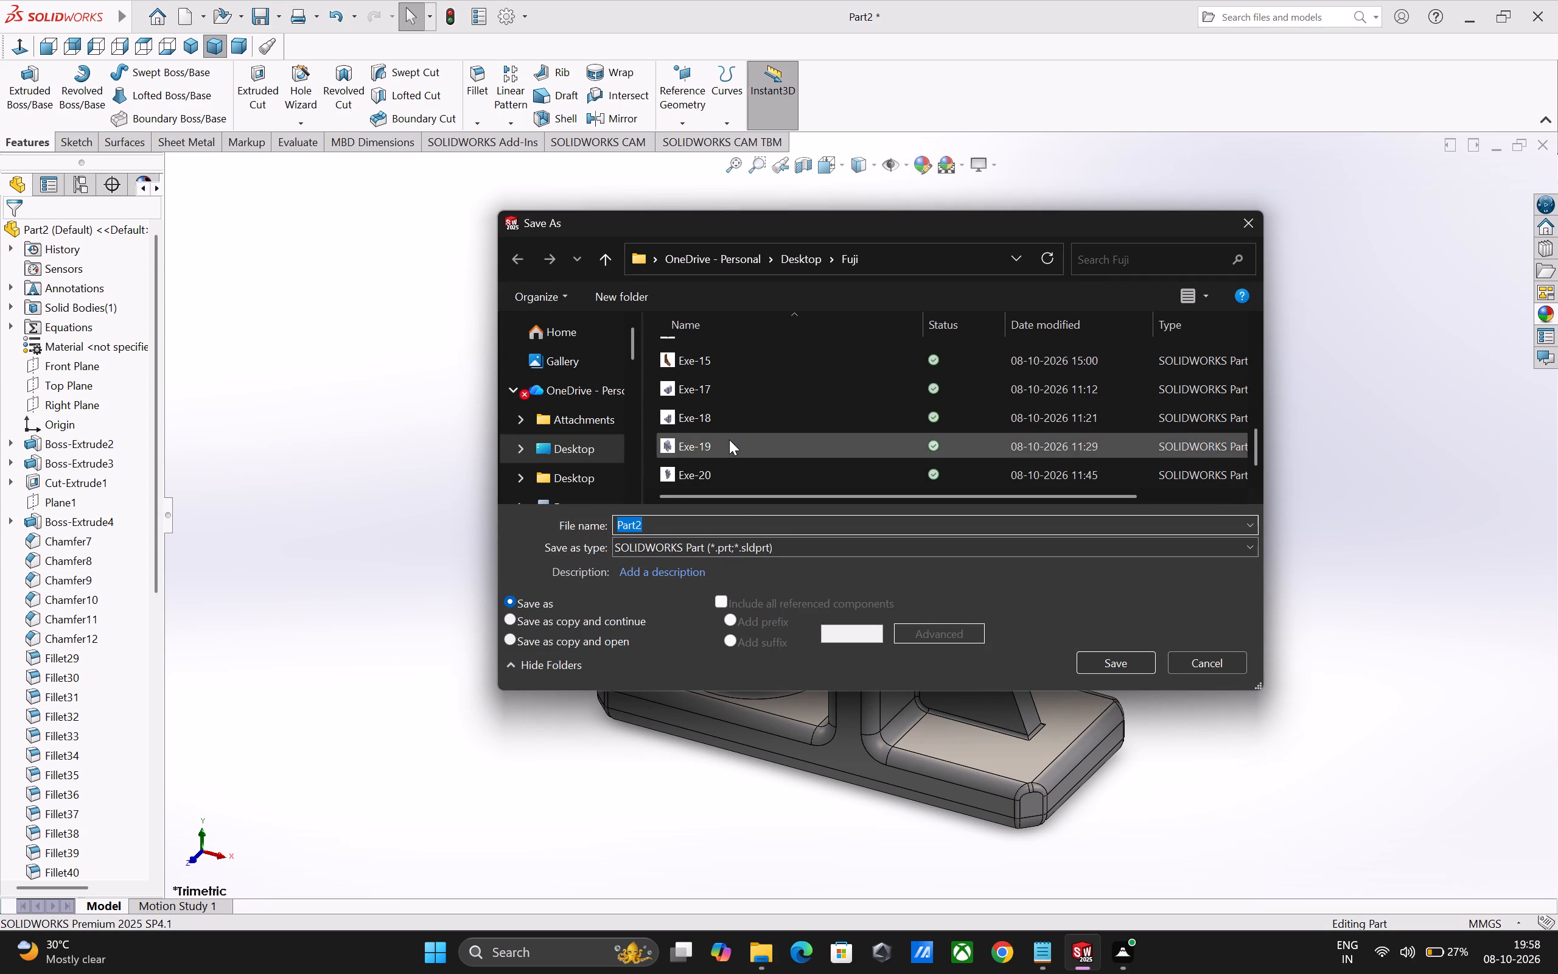
click(737, 388)
double_click(666, 516)
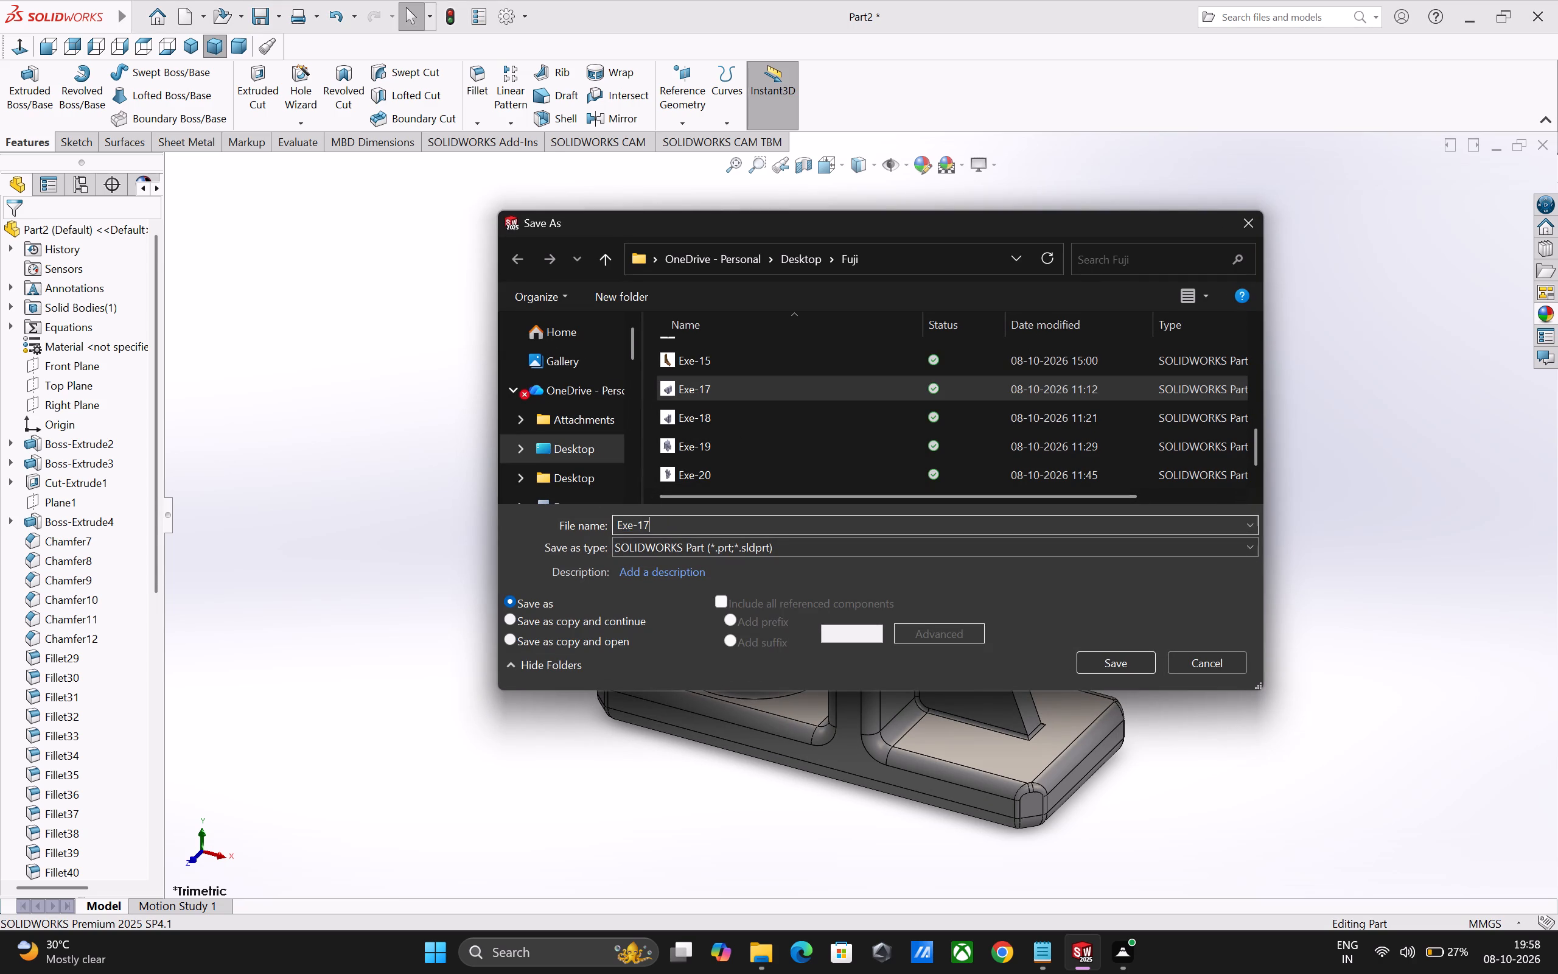
key(BackSpace)
key(0)
key(Return)
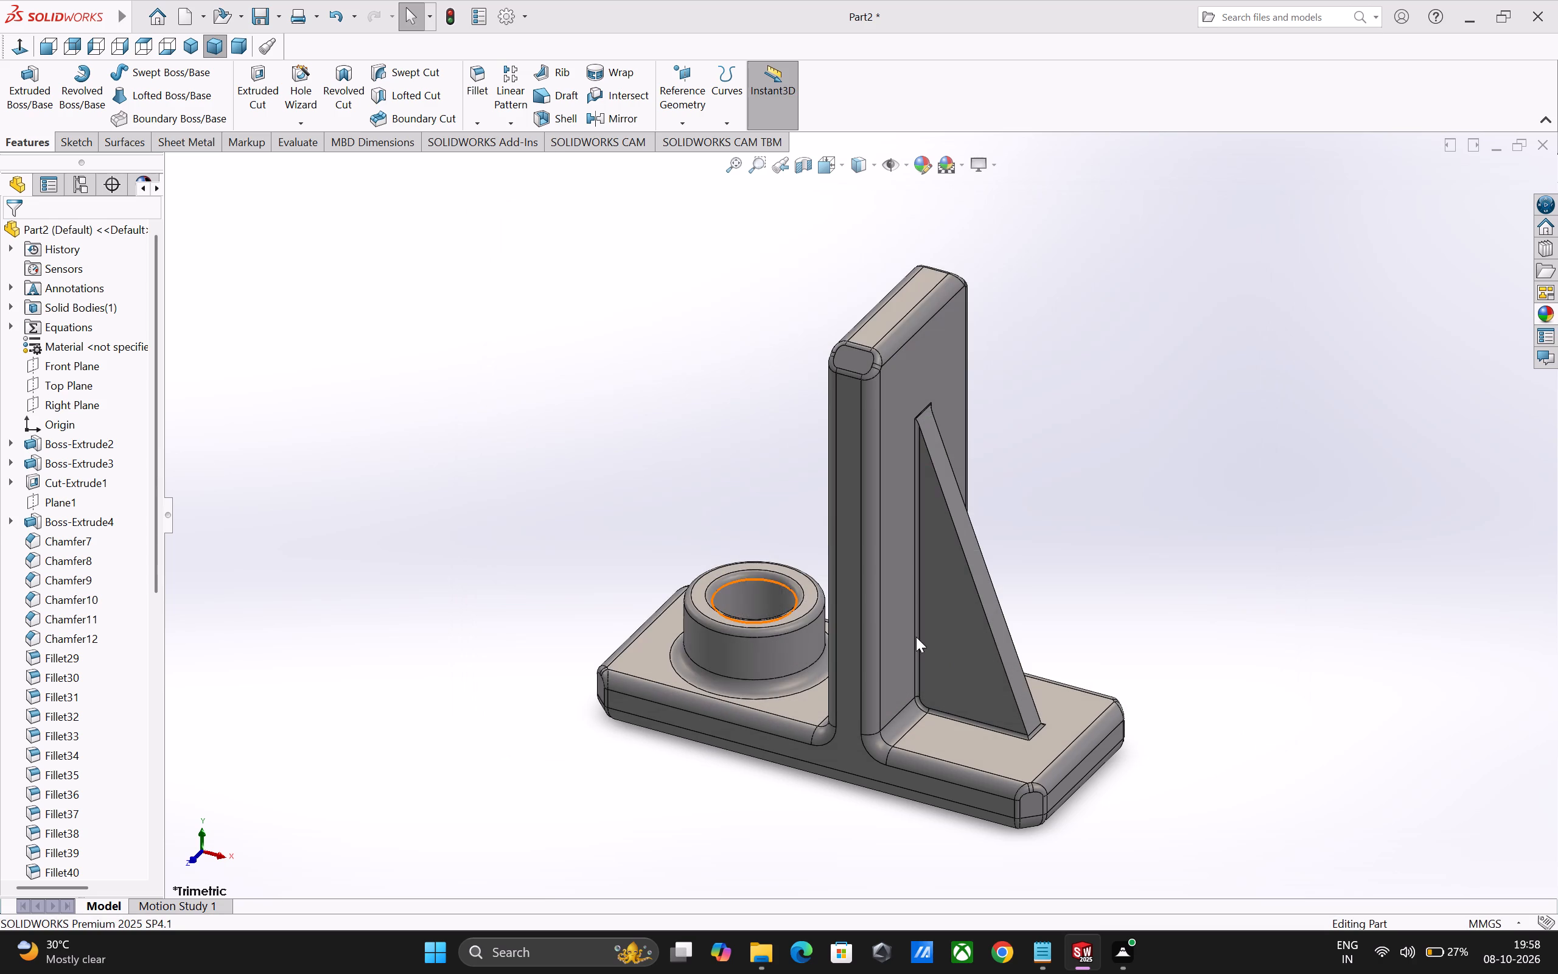
key(ctrl+s)
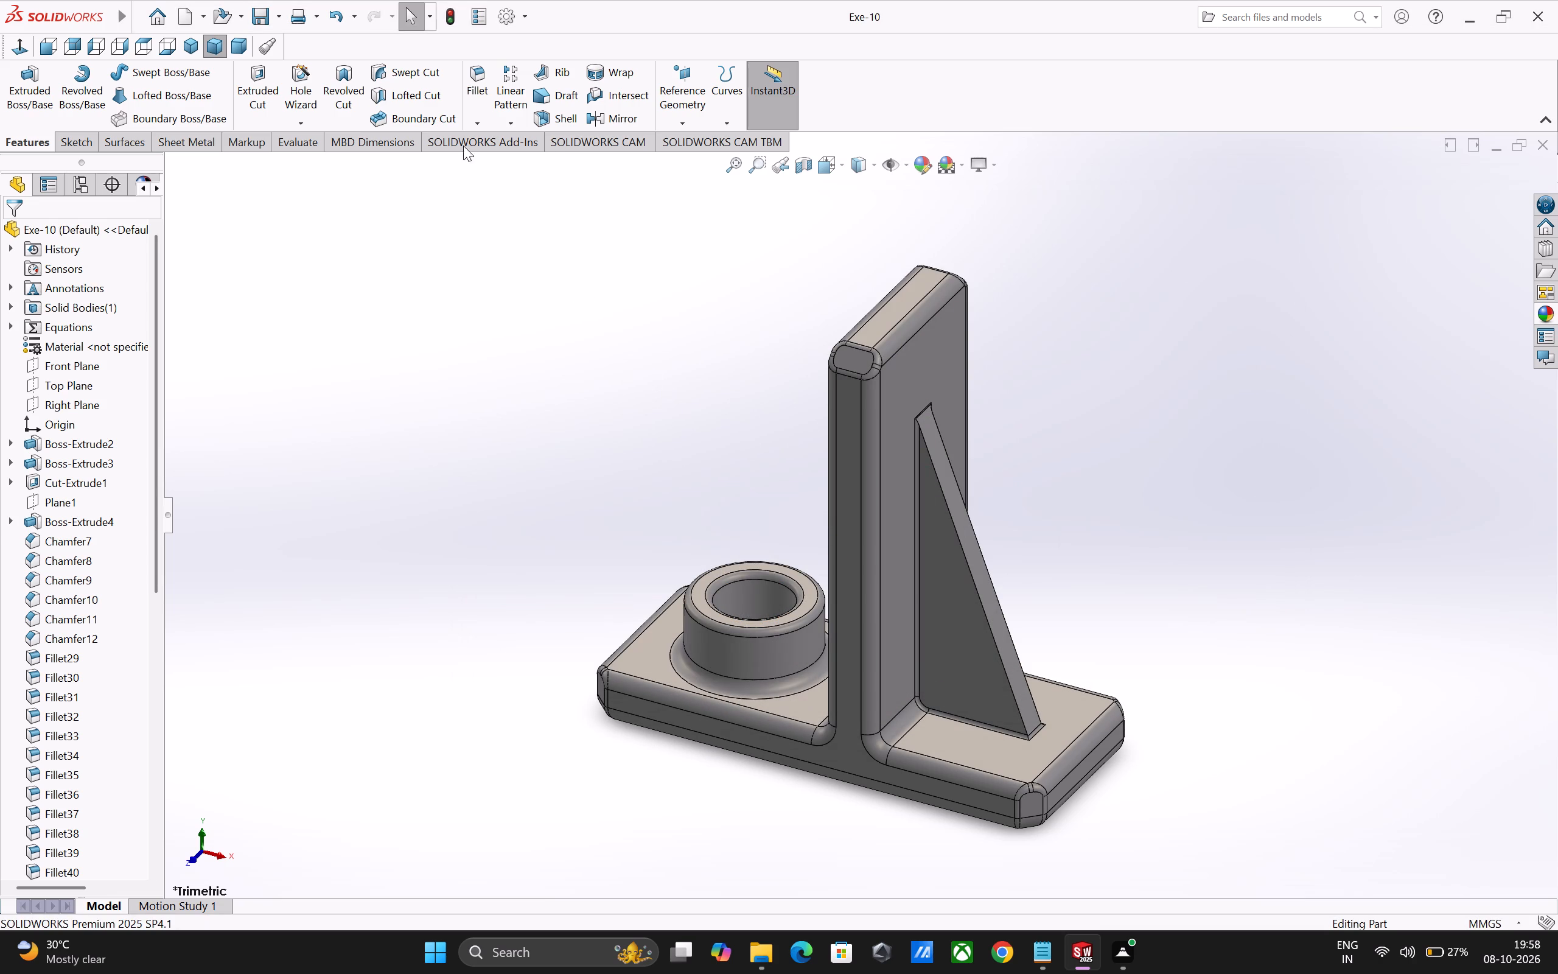
Export the part as an Adobe PDF named Exe-10 in the Fuji folder.
click(277, 16)
click(325, 63)
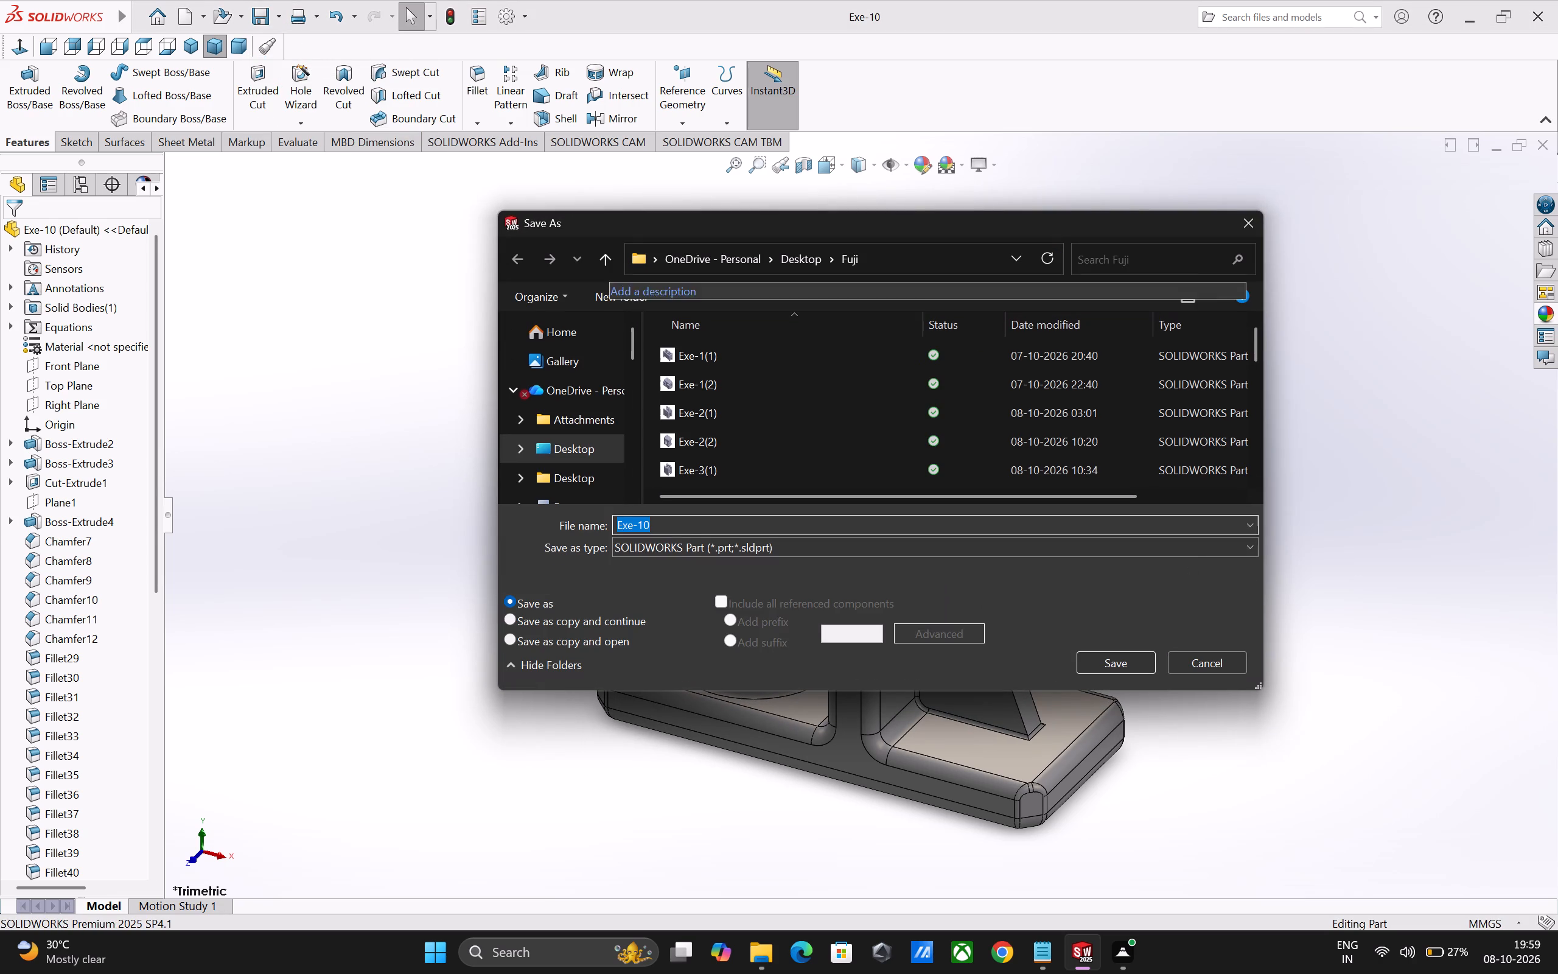
click(1203, 551)
click(836, 225)
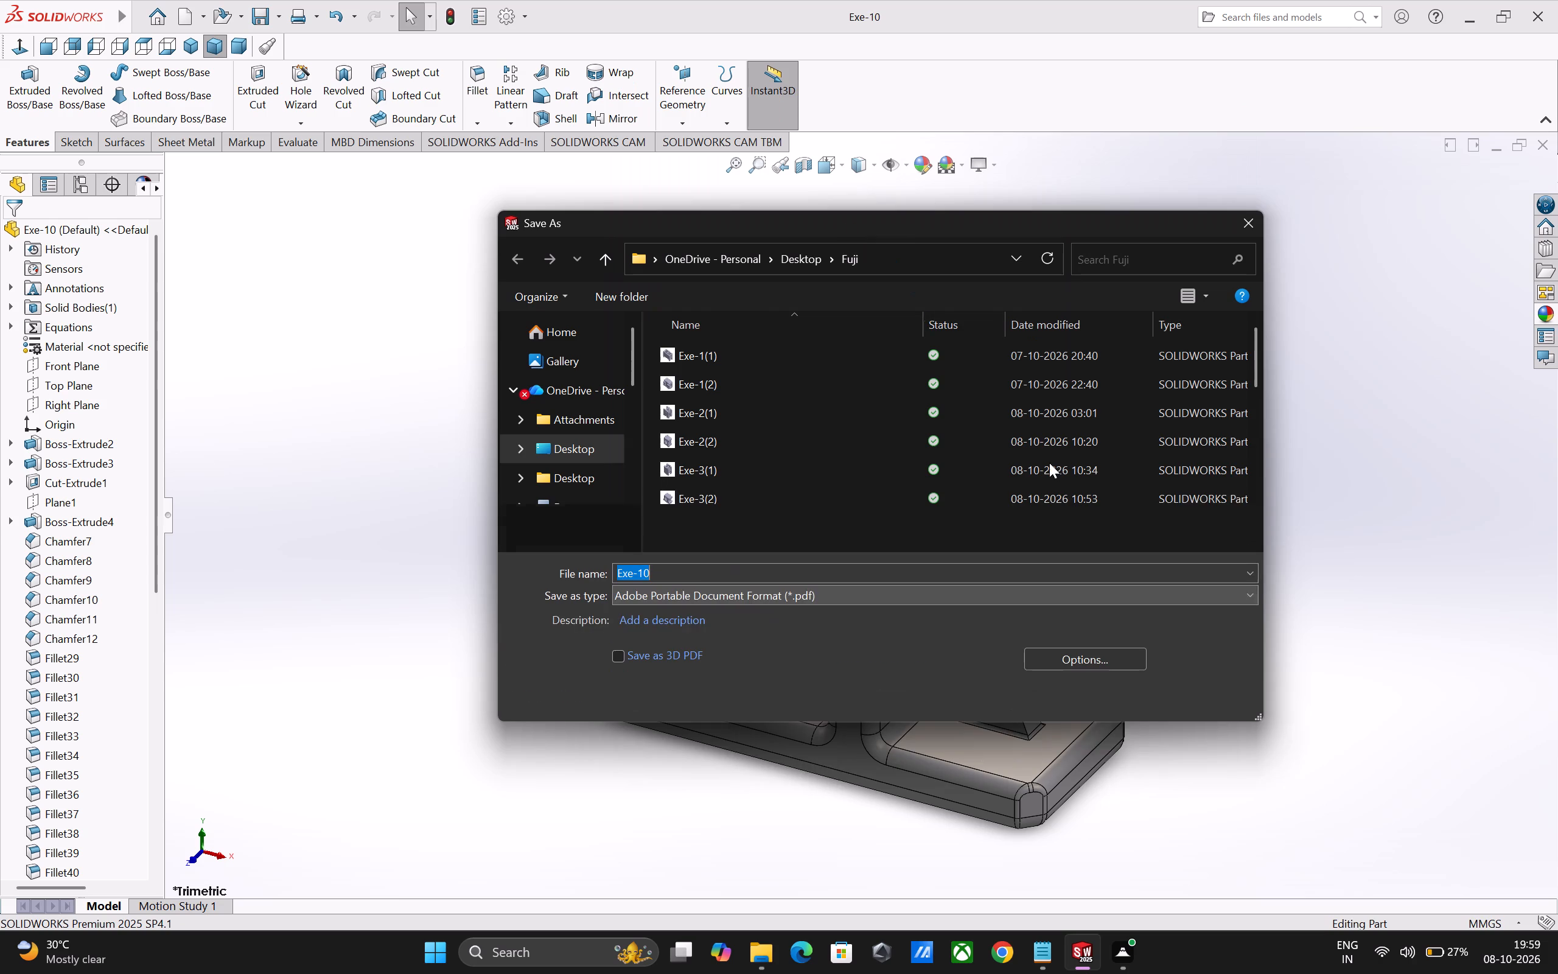
click(1126, 696)
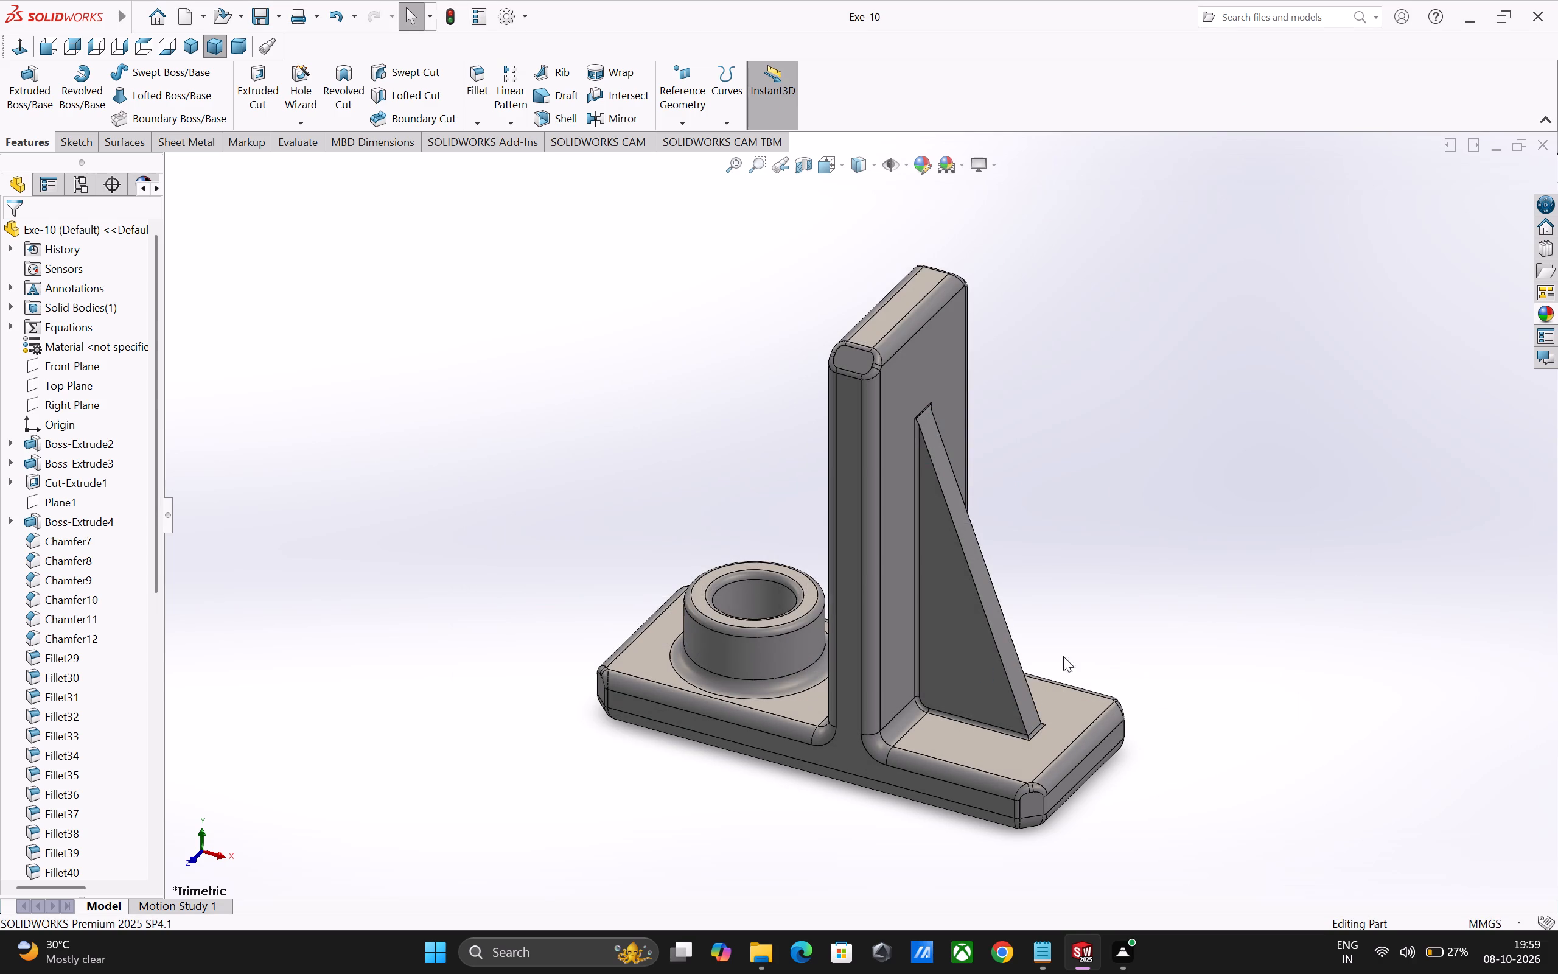